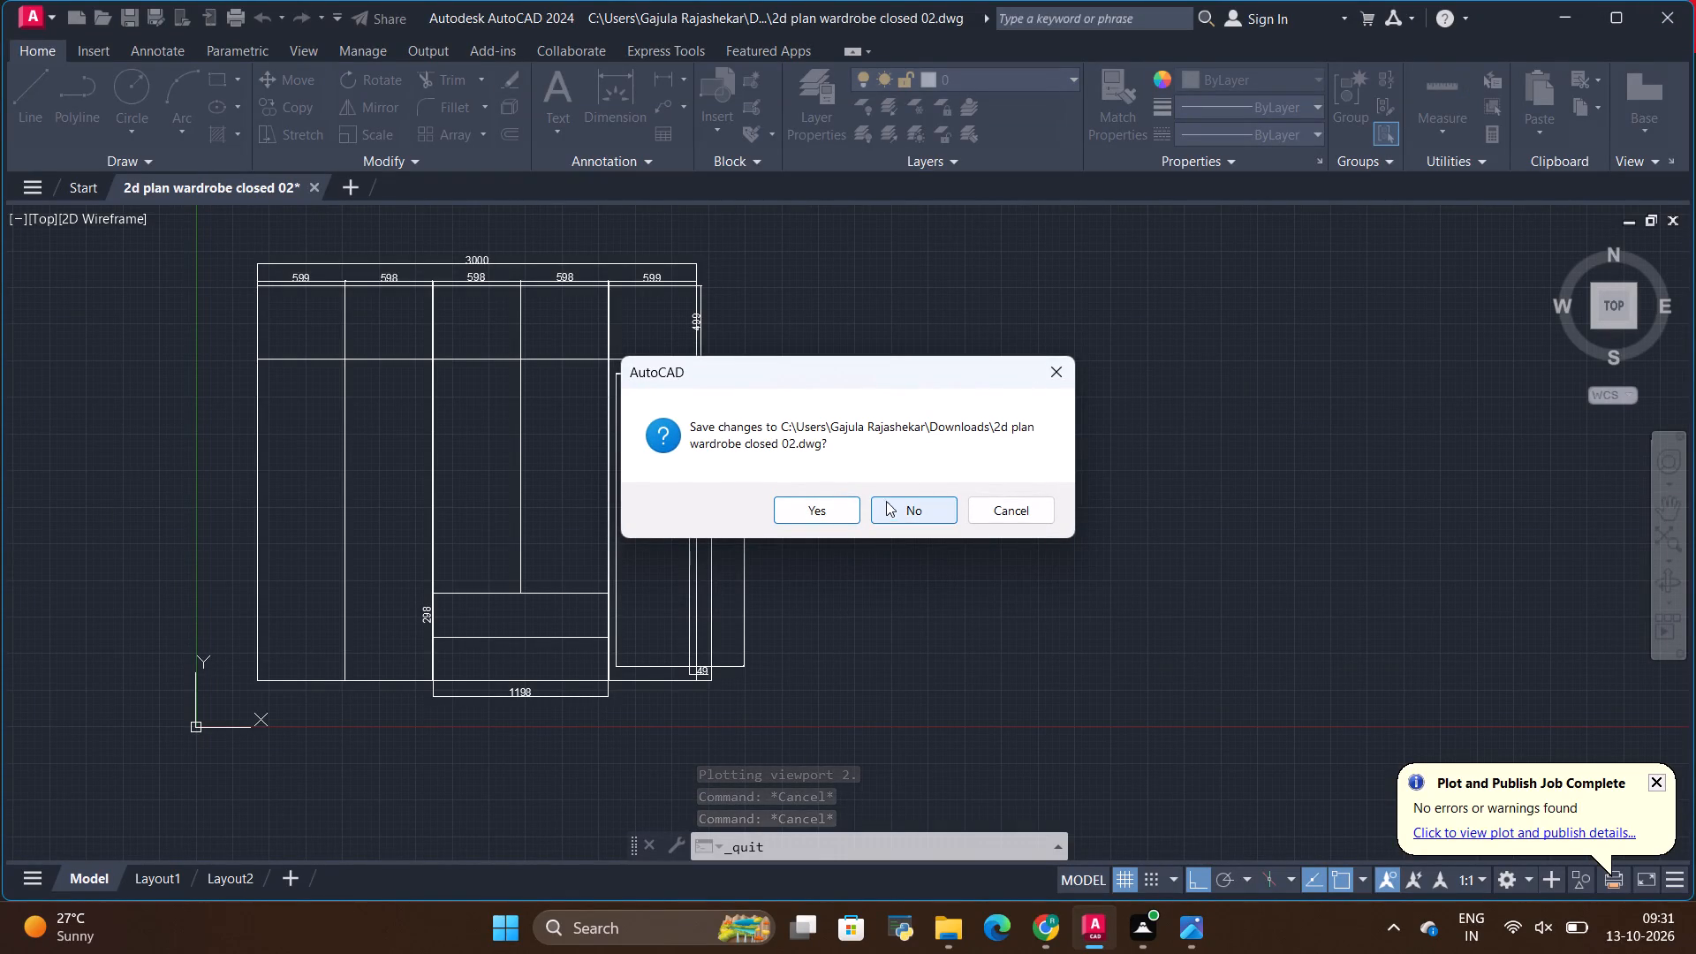
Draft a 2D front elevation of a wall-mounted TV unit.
Cancel quitting at the save prompt and start a new blank drawing.
click(1064, 367)
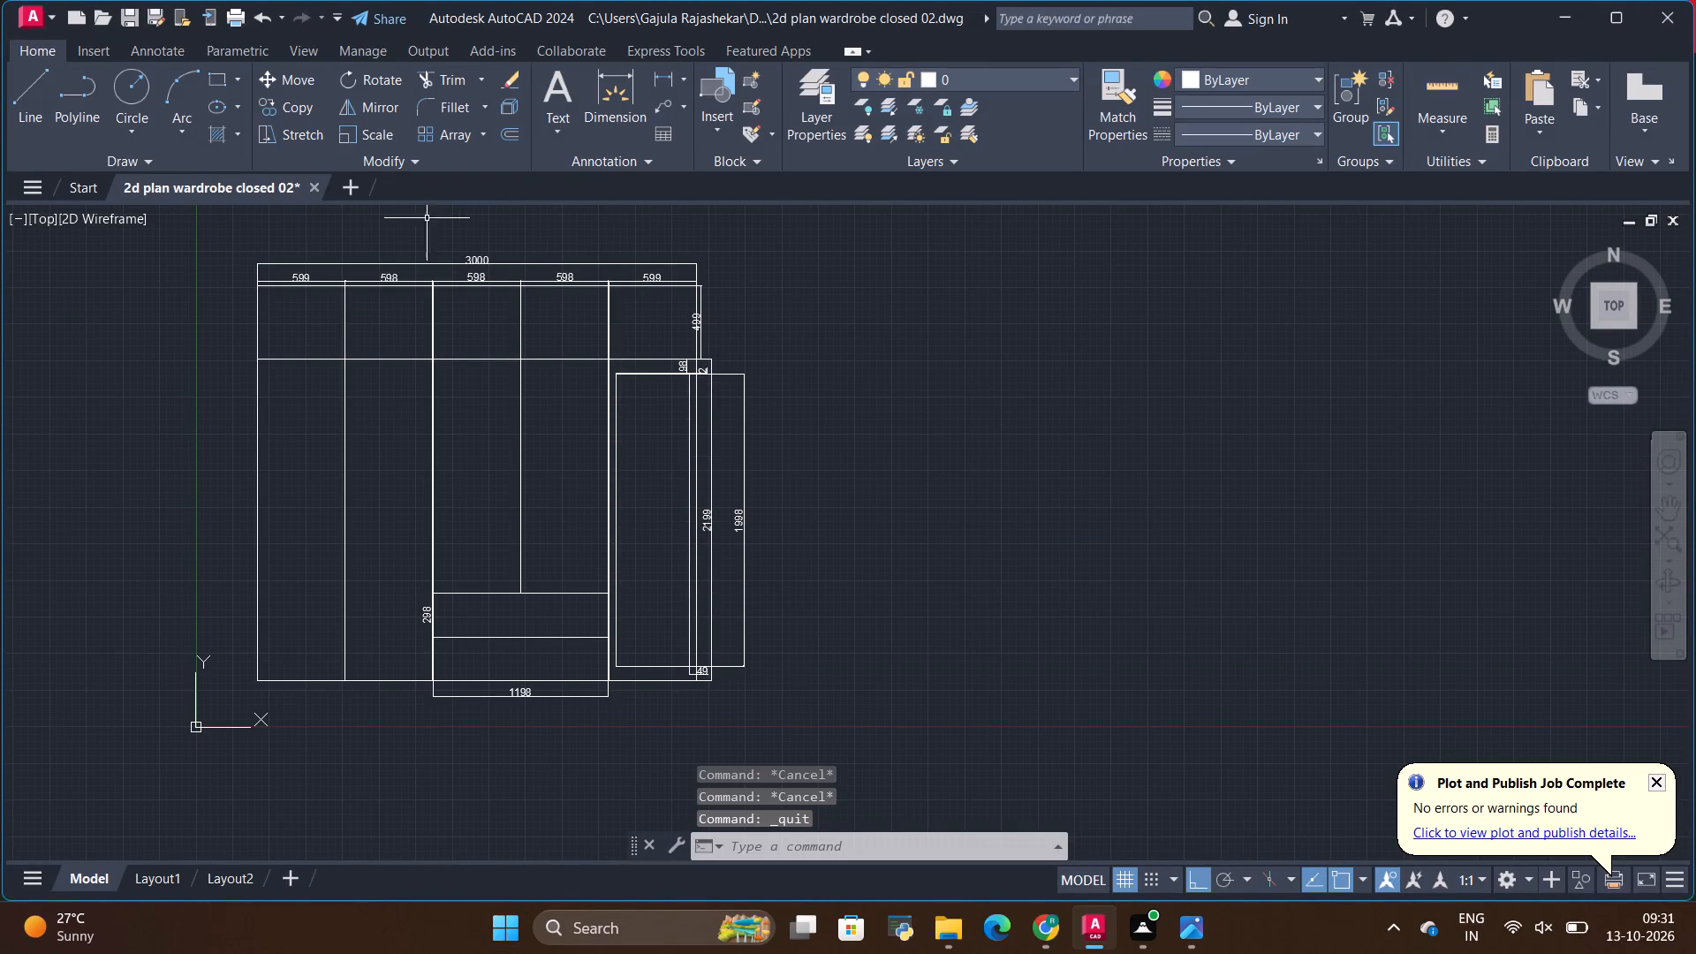
click(353, 187)
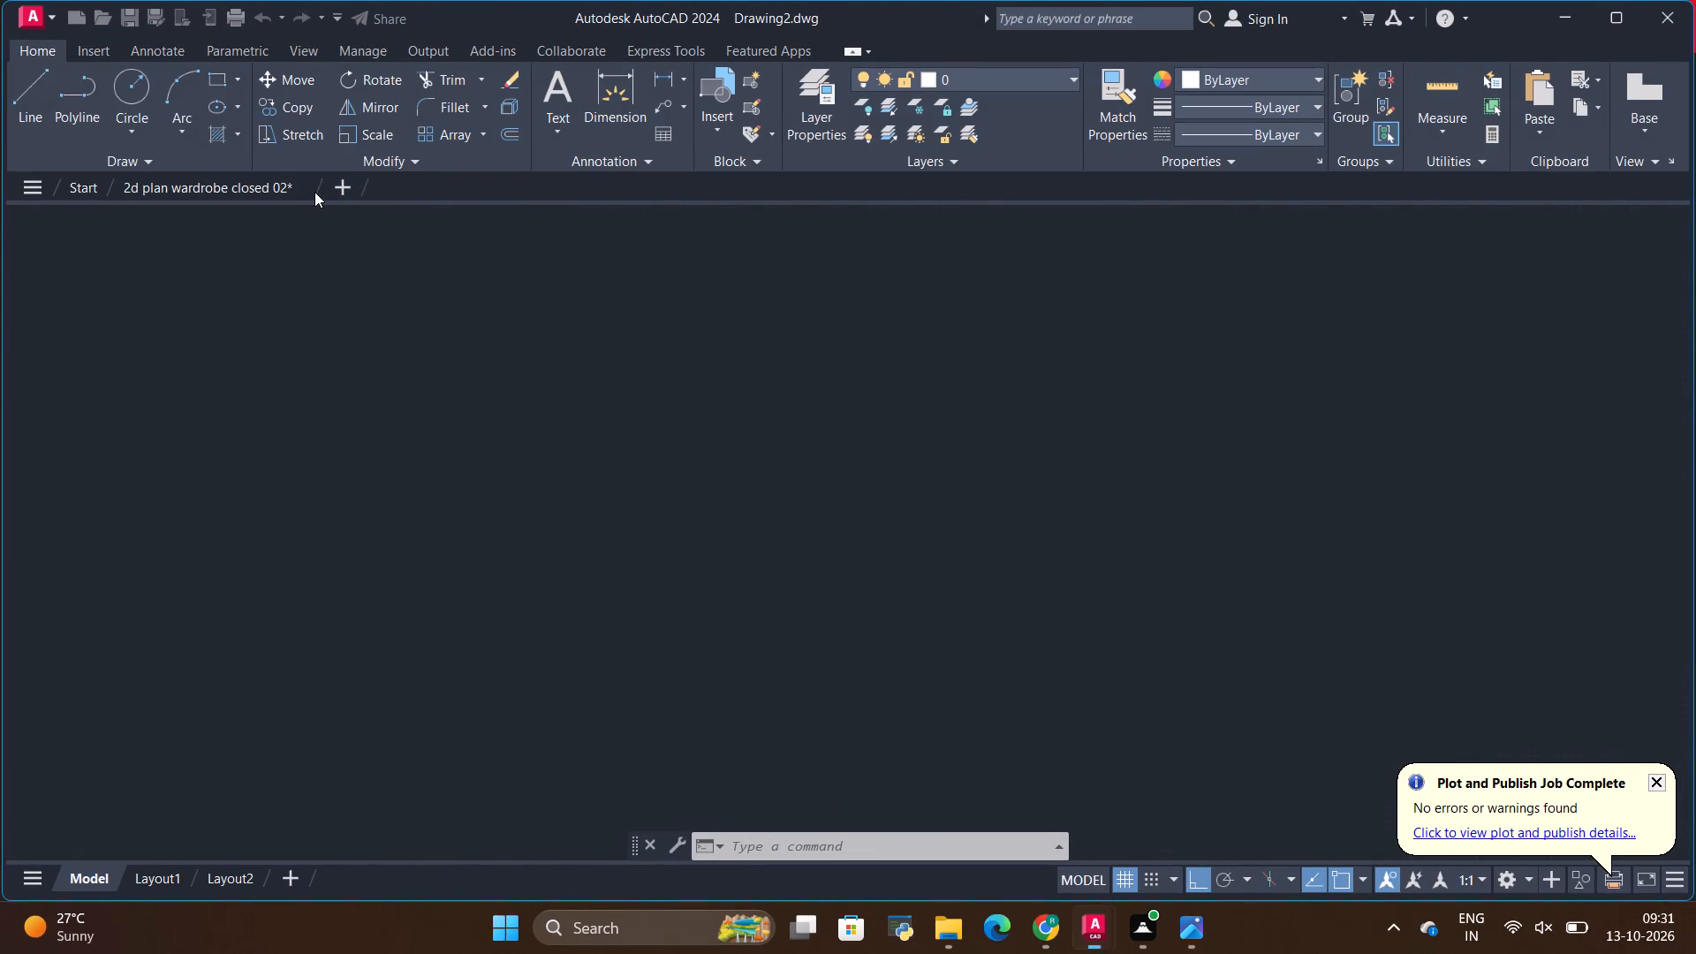
Close the drawing 2d plan wardrobe closed 02, saving its changes.
click(302, 185)
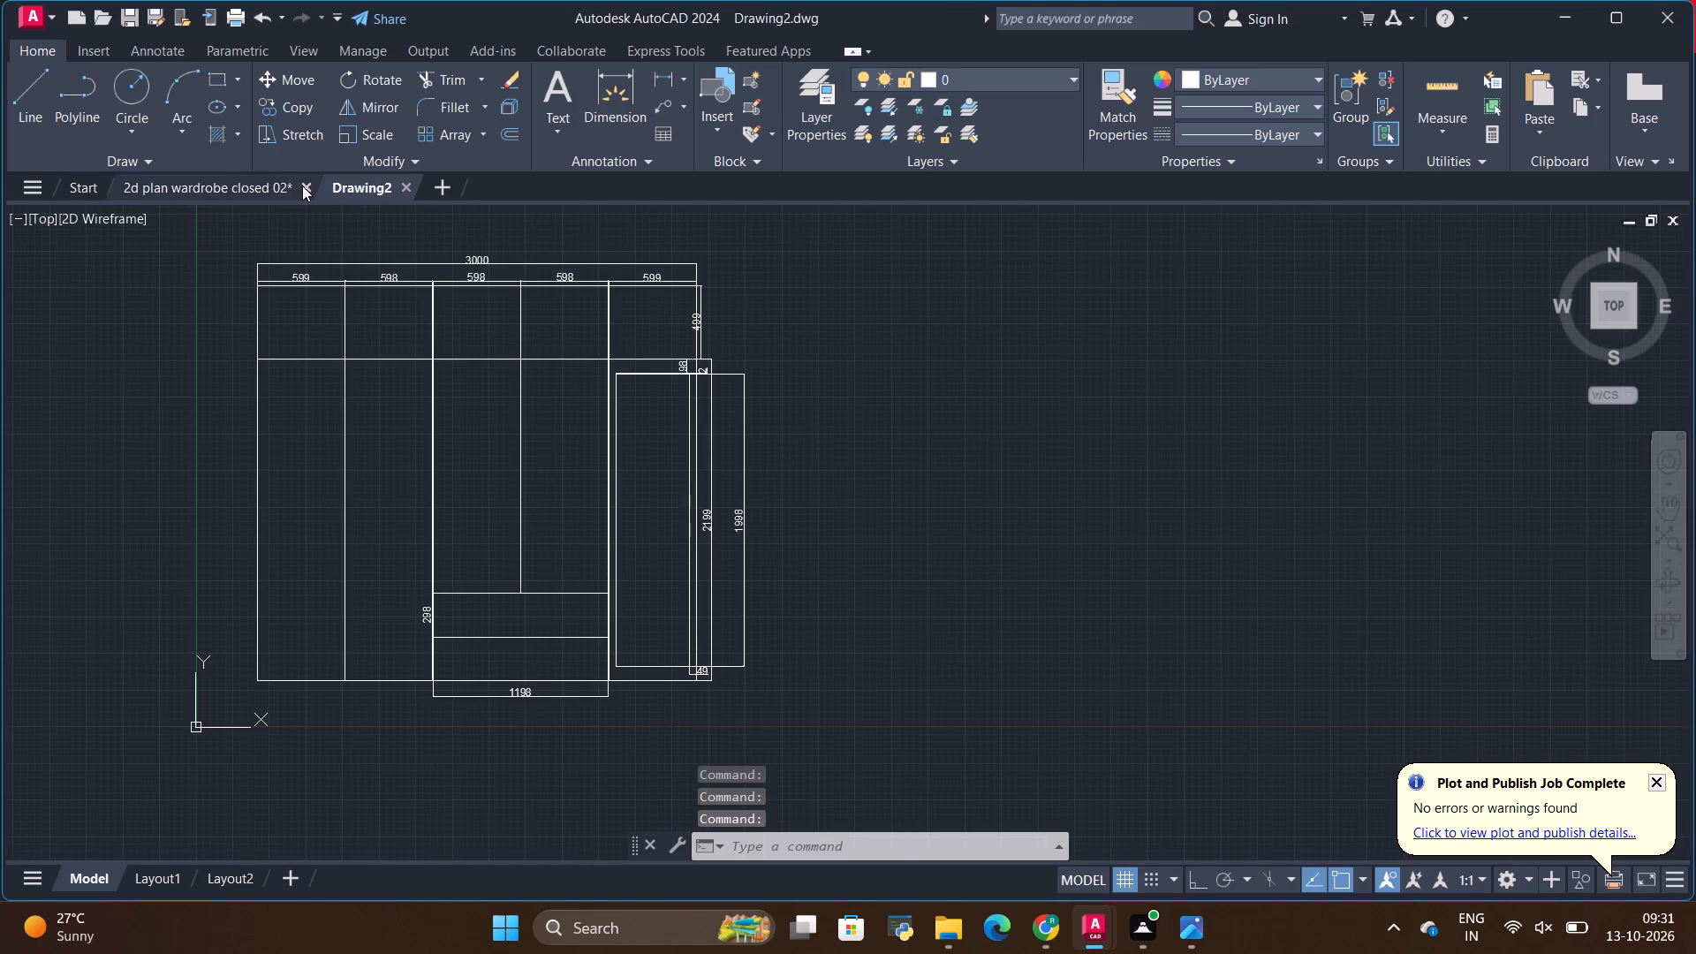
click(834, 513)
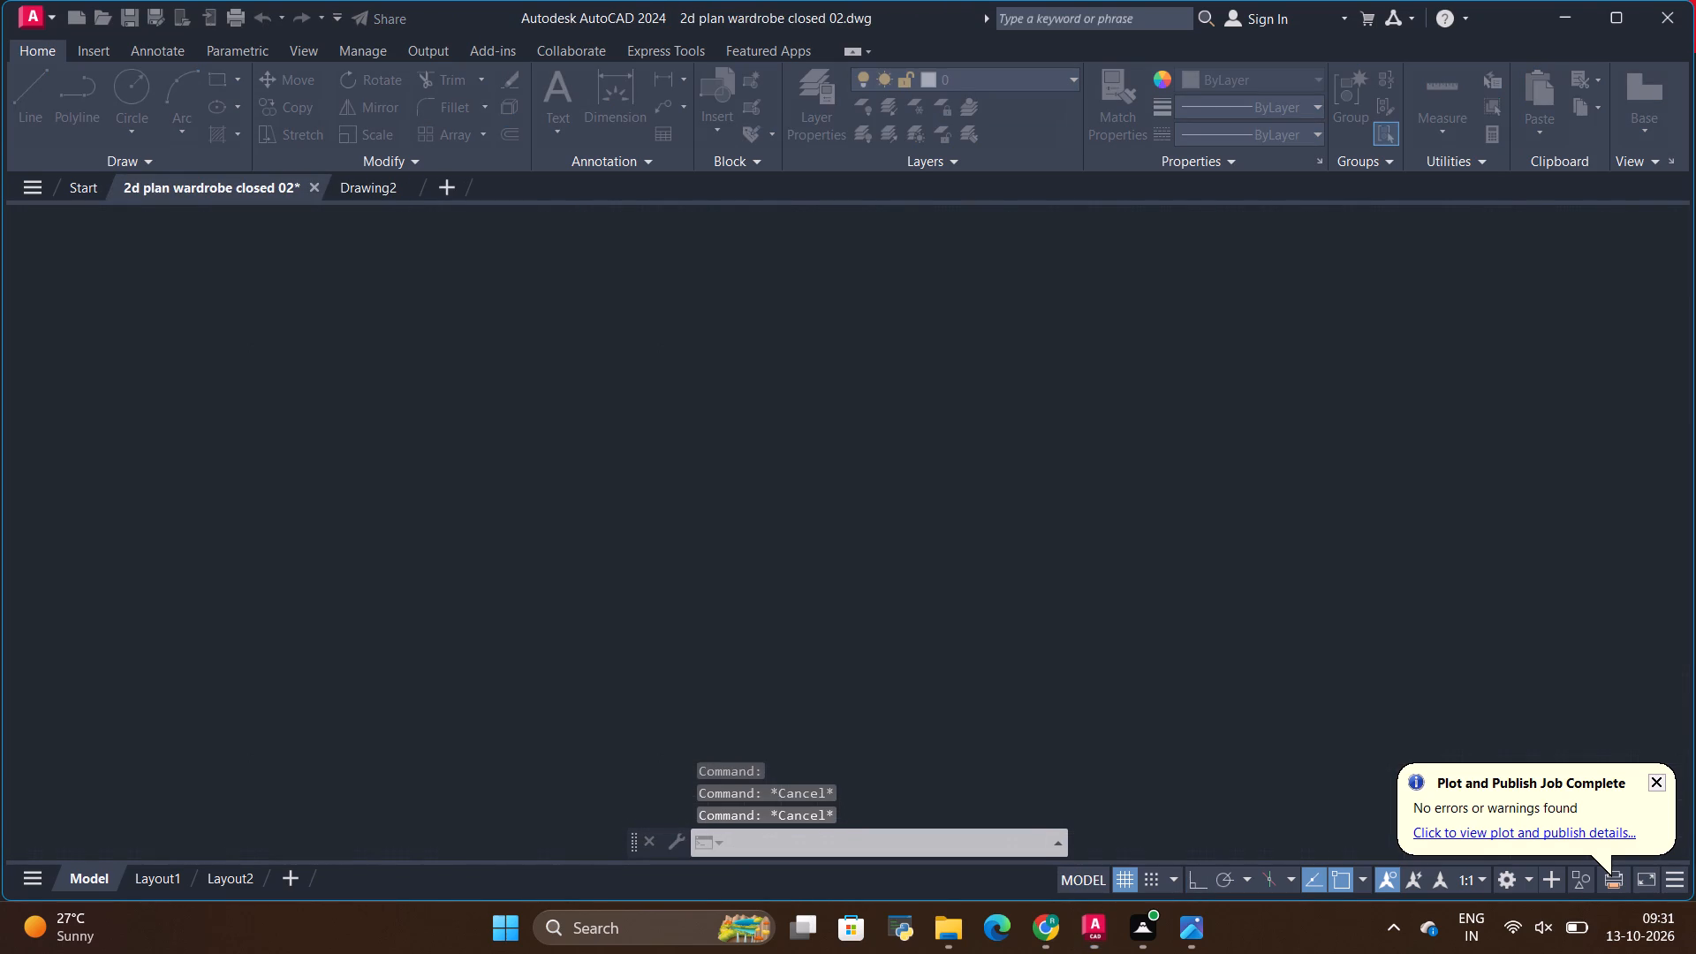
Configure the new drawing's units with decimal lengths and millimetres as the insertion scale, choosing the length precision.
scroll(447, 411, down, 2)
scroll(450, 438, up, 1)
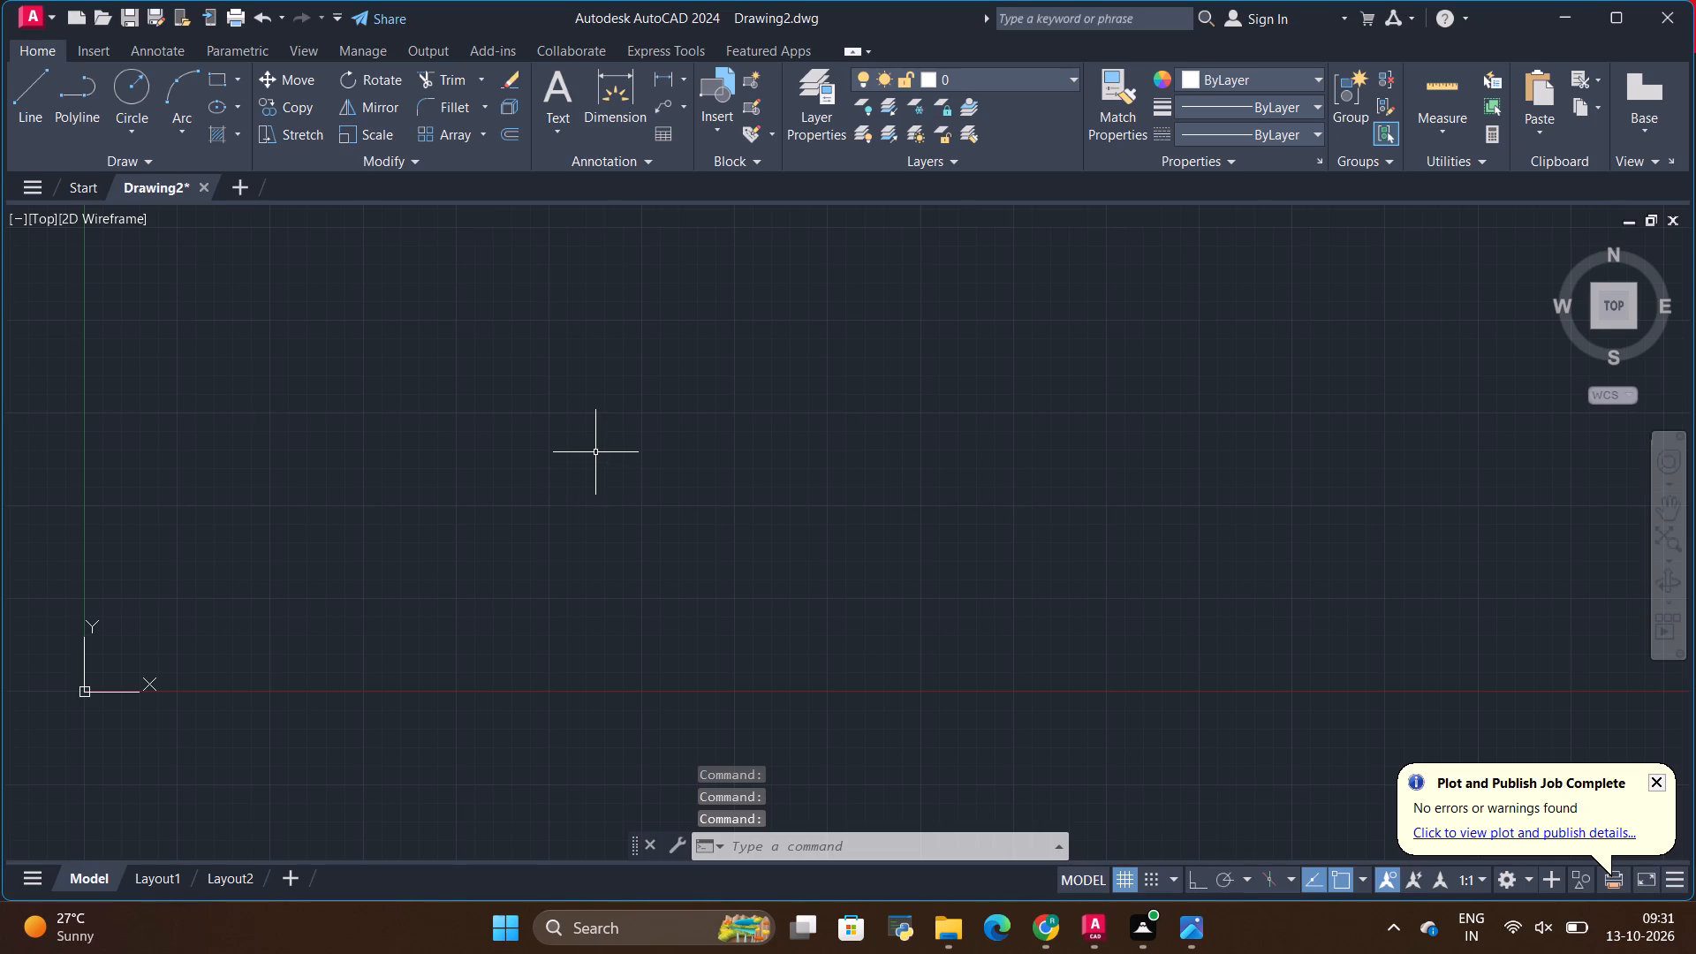
text(un)
key(i)
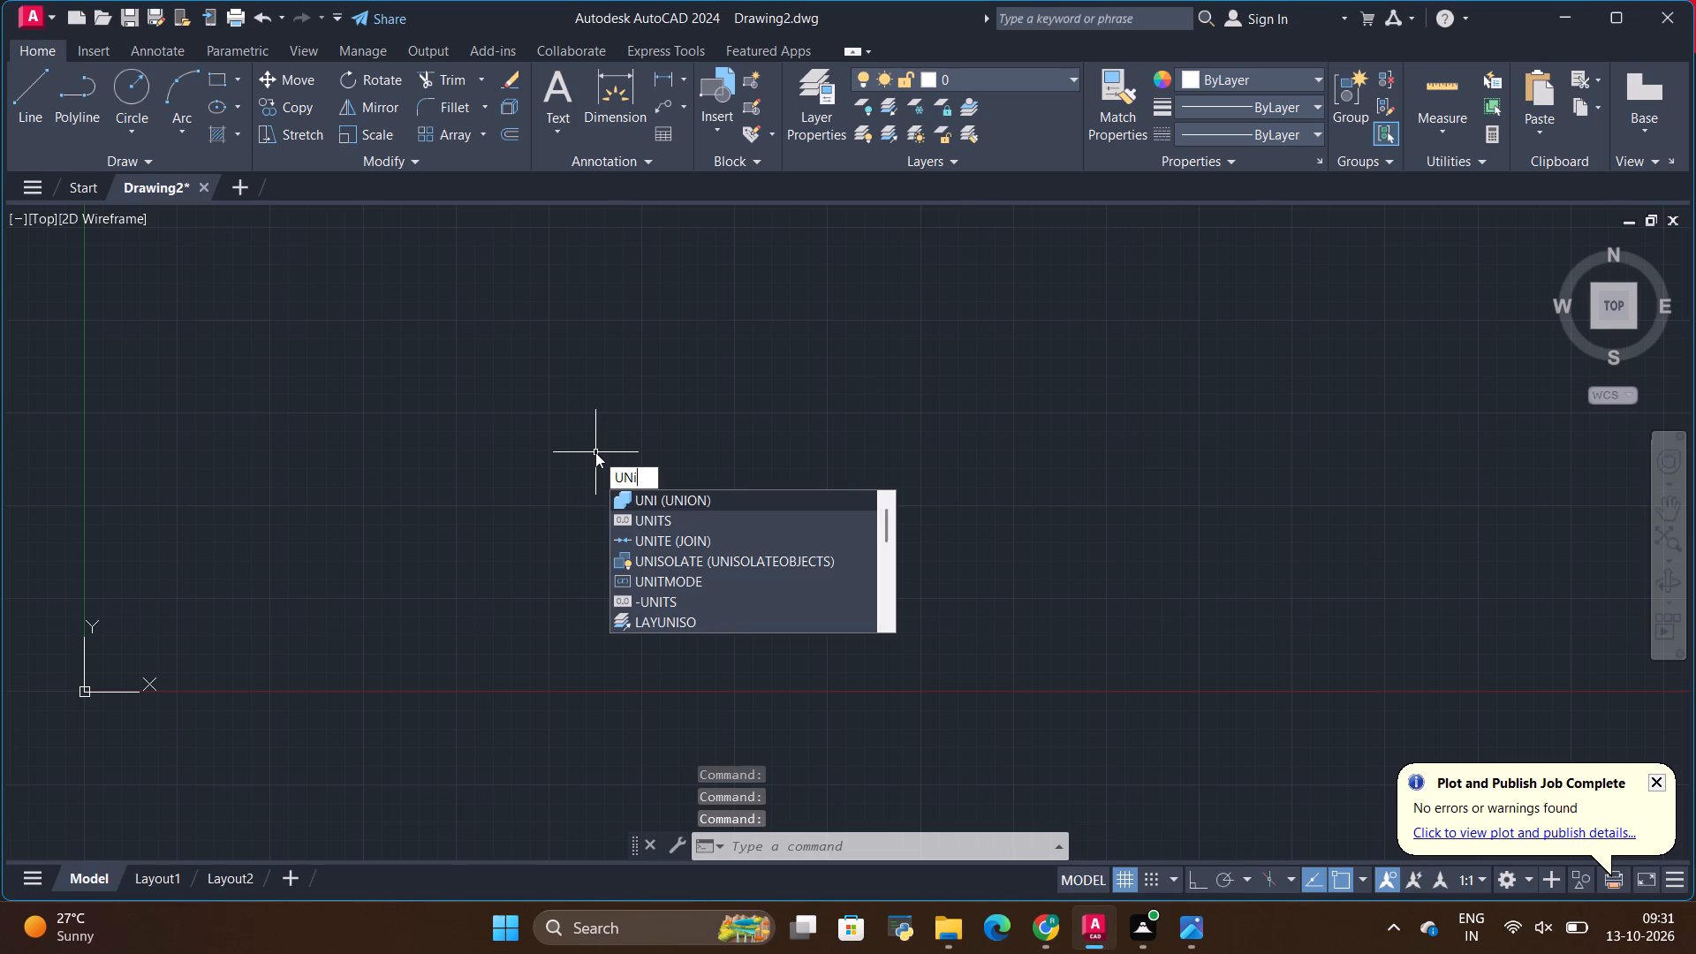
click(648, 523)
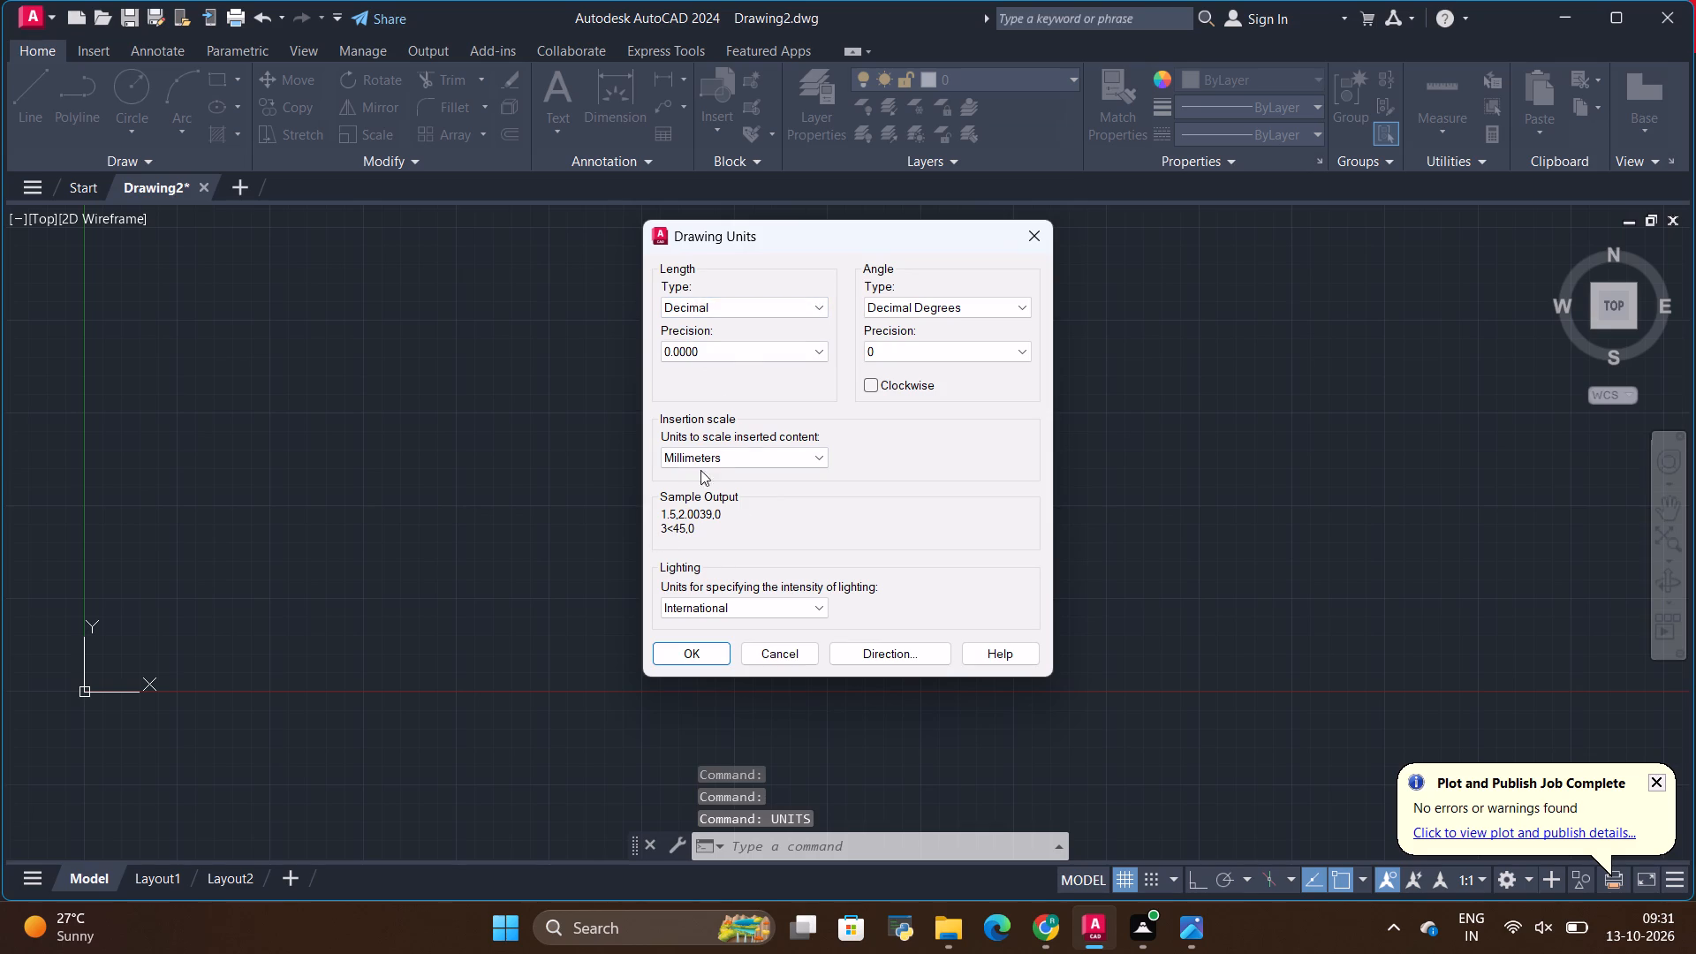
click(727, 344)
click(725, 402)
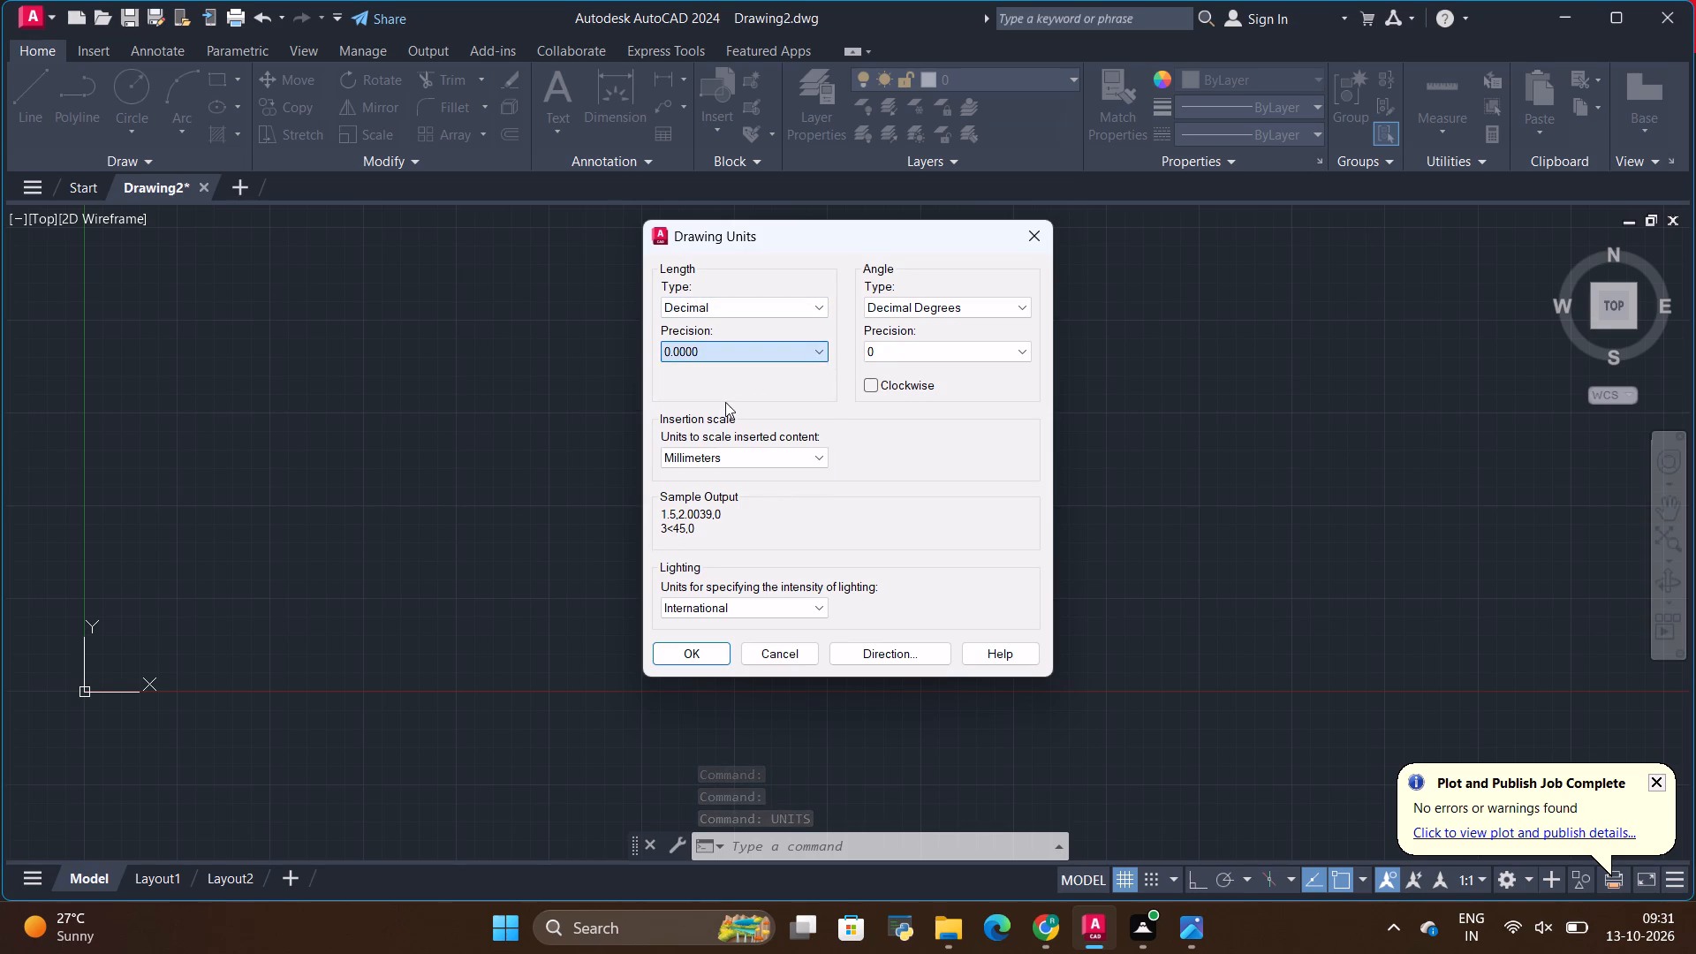
click(705, 662)
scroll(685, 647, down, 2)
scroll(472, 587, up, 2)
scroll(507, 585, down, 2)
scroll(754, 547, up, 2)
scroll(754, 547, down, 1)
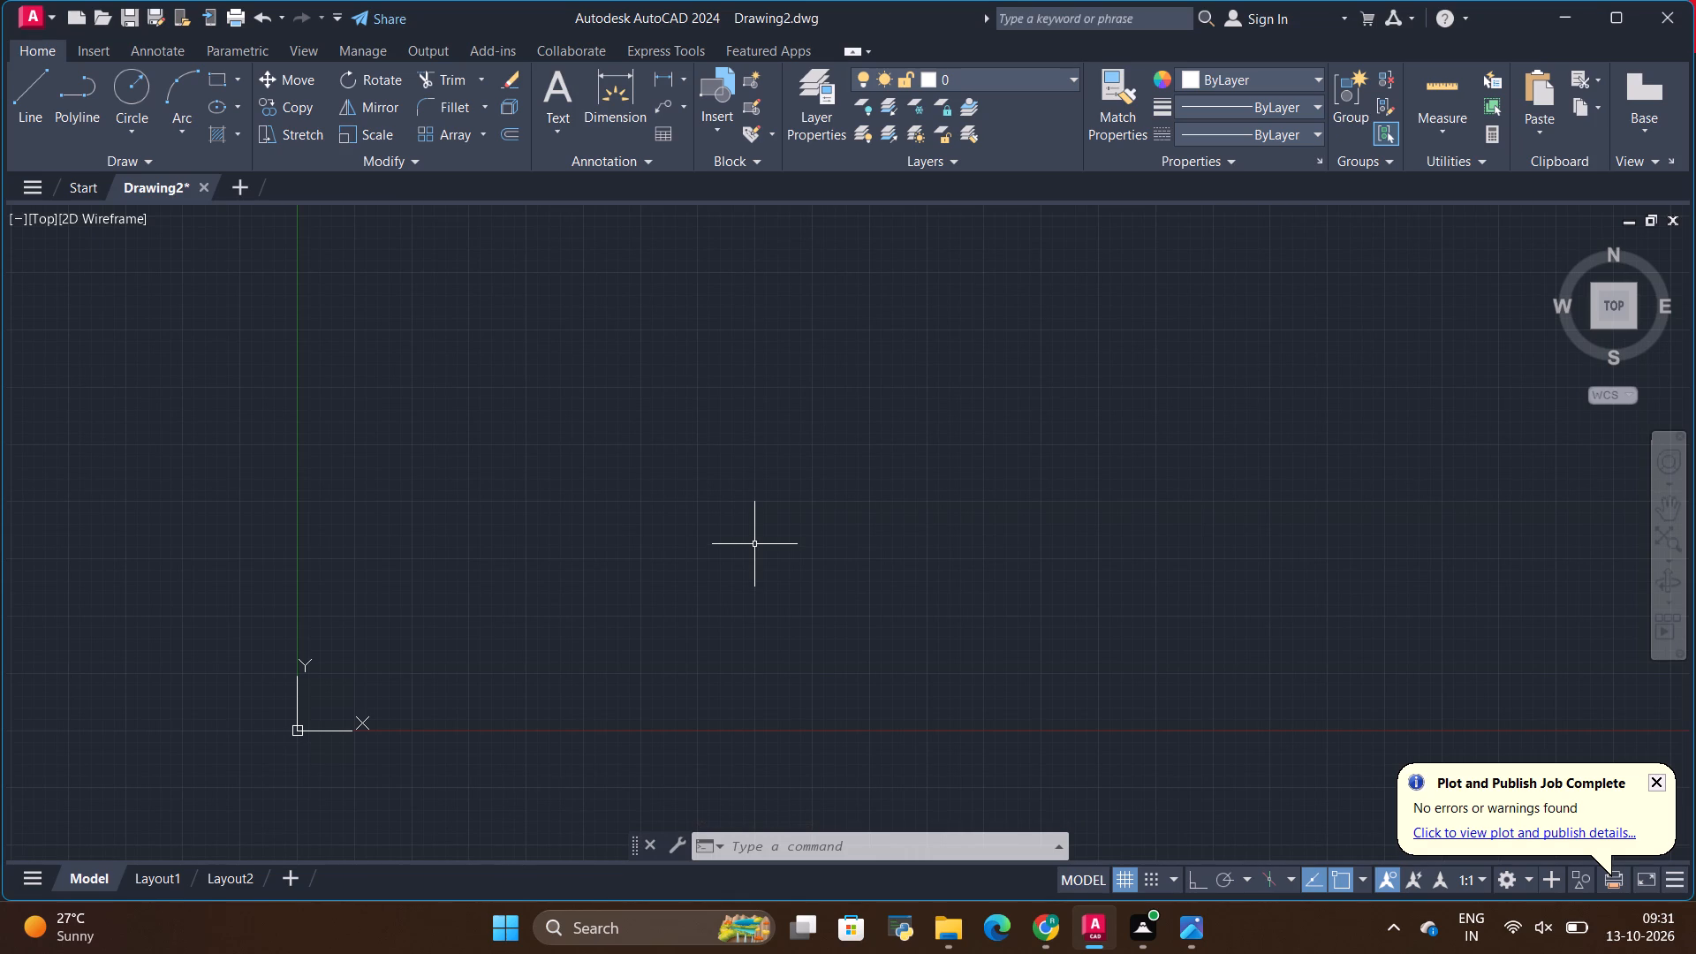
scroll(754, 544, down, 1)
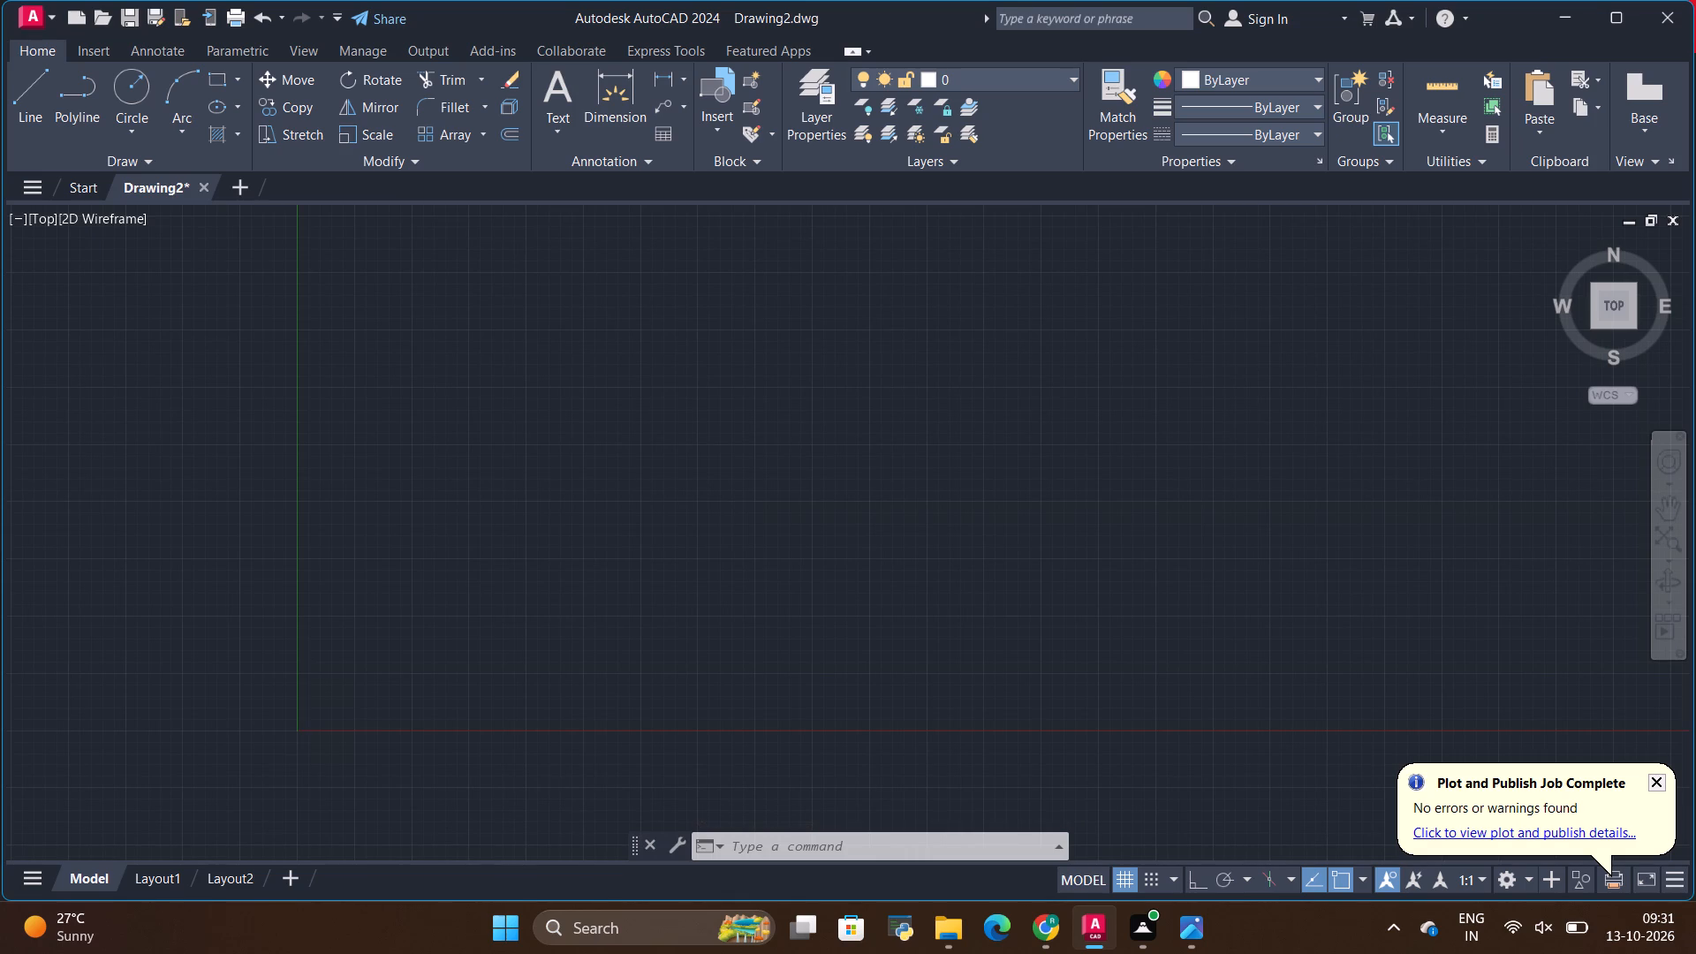
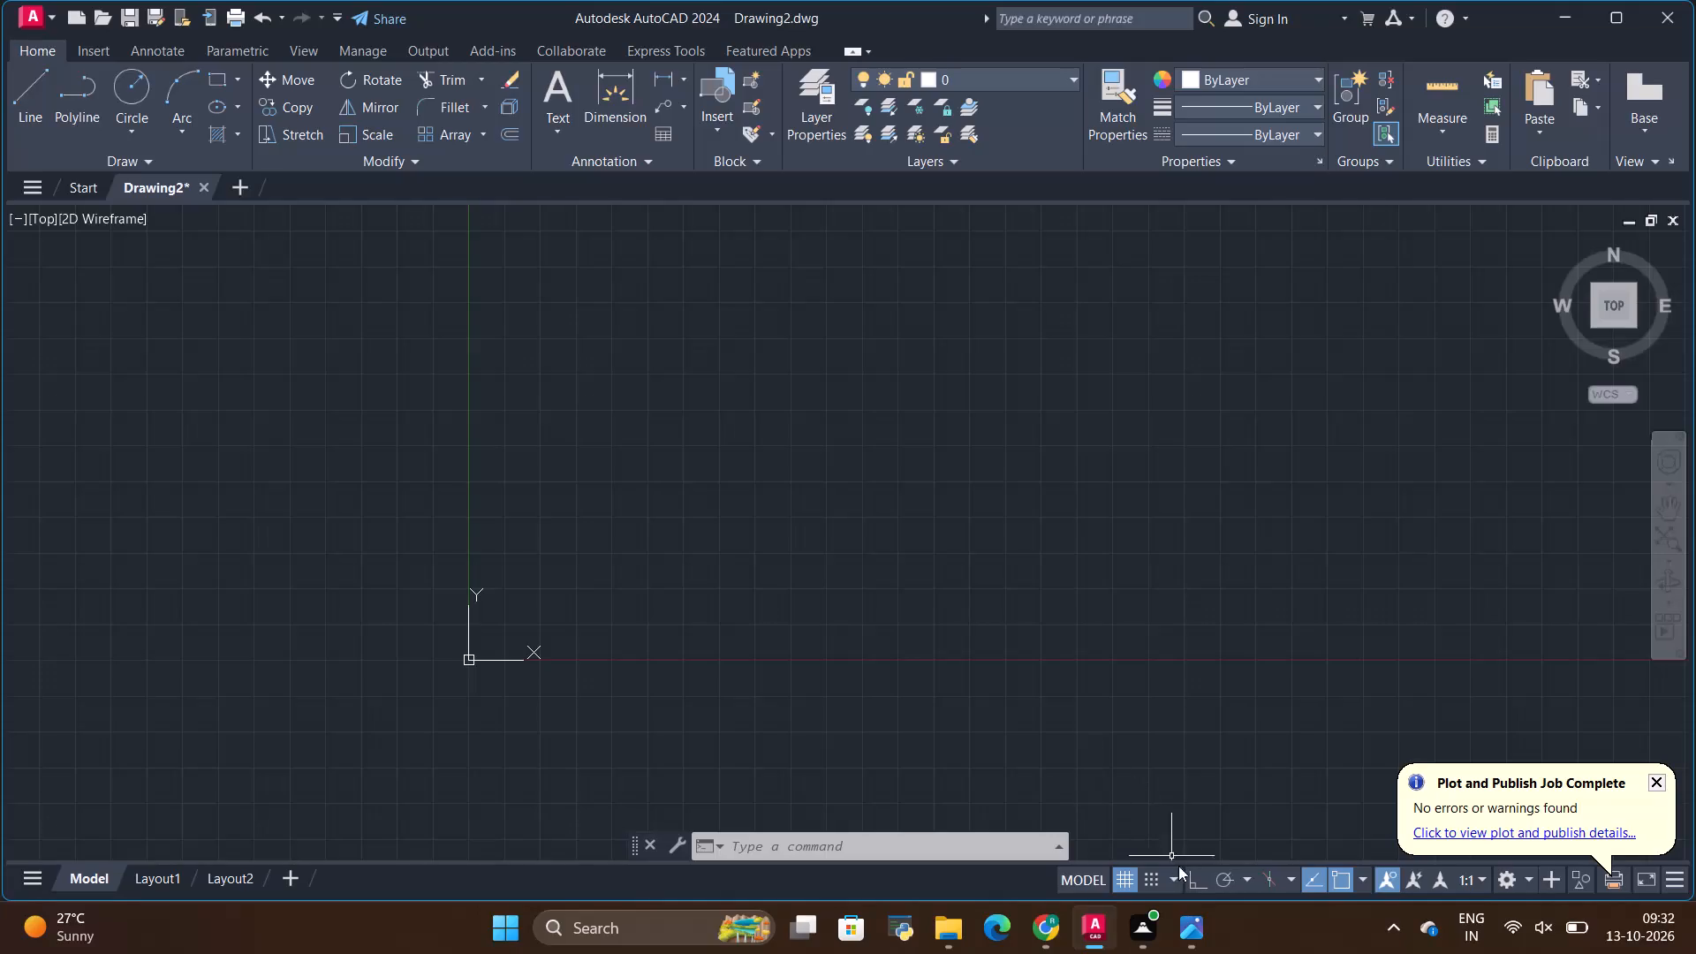
Switch to Photos and examine the TV unit reference image's layout and dimensions, then return to the blank AutoCAD drawing.
click(1192, 929)
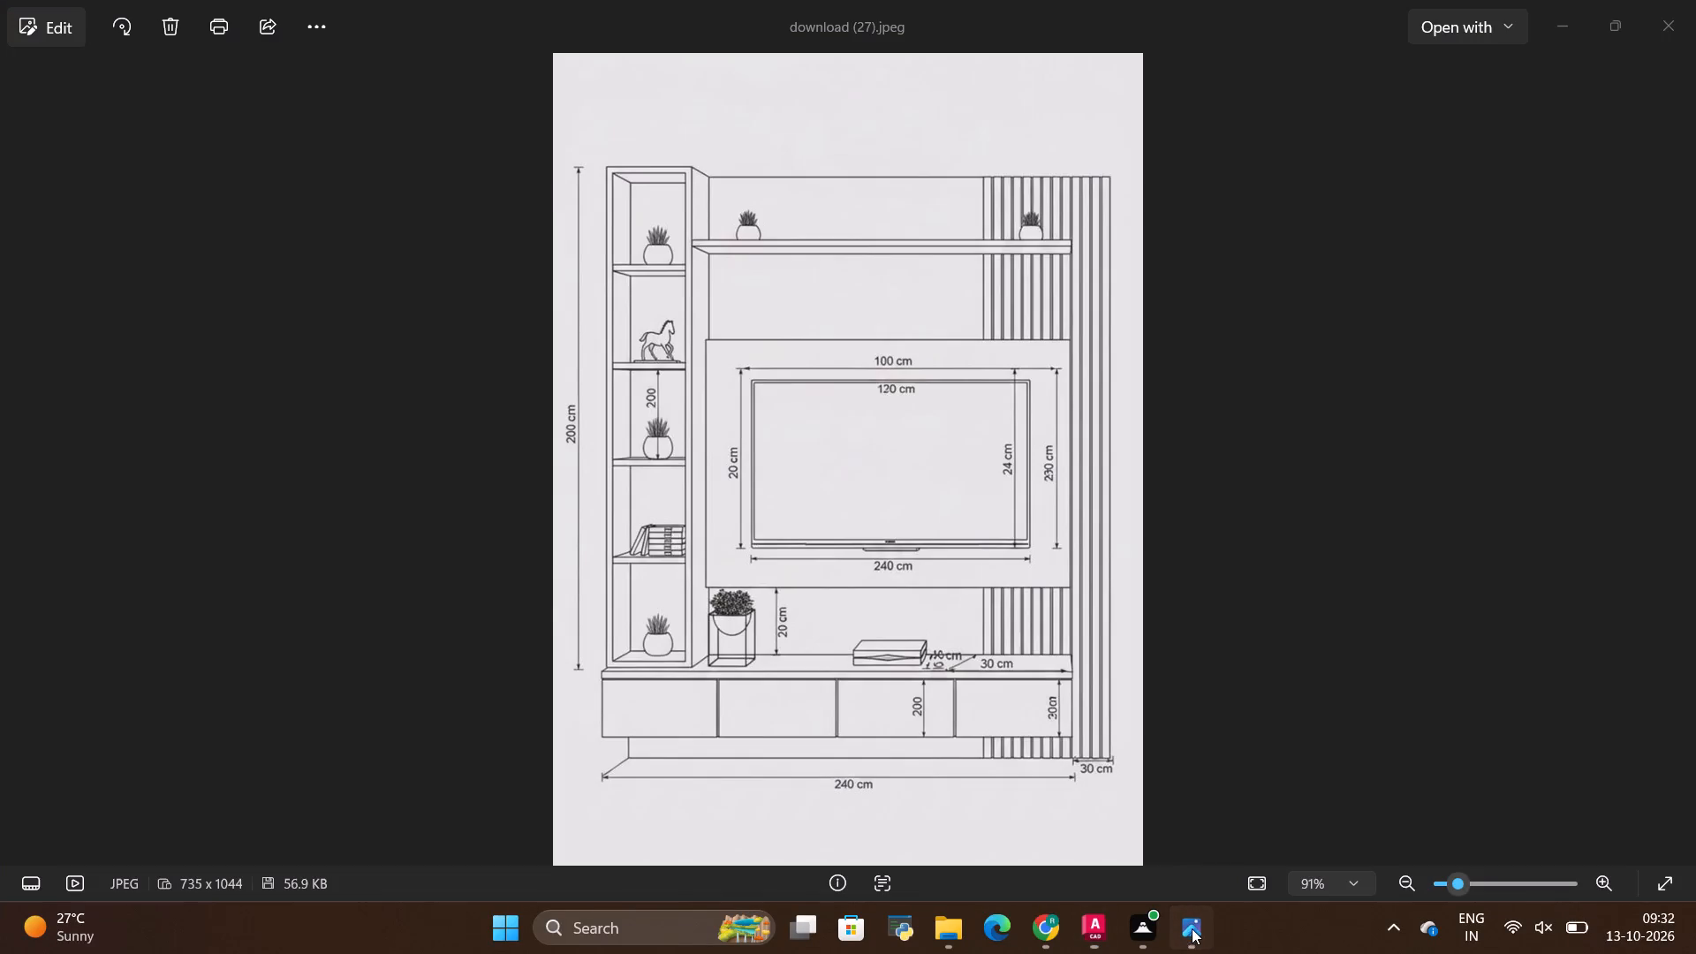
scroll(673, 492, up, 2)
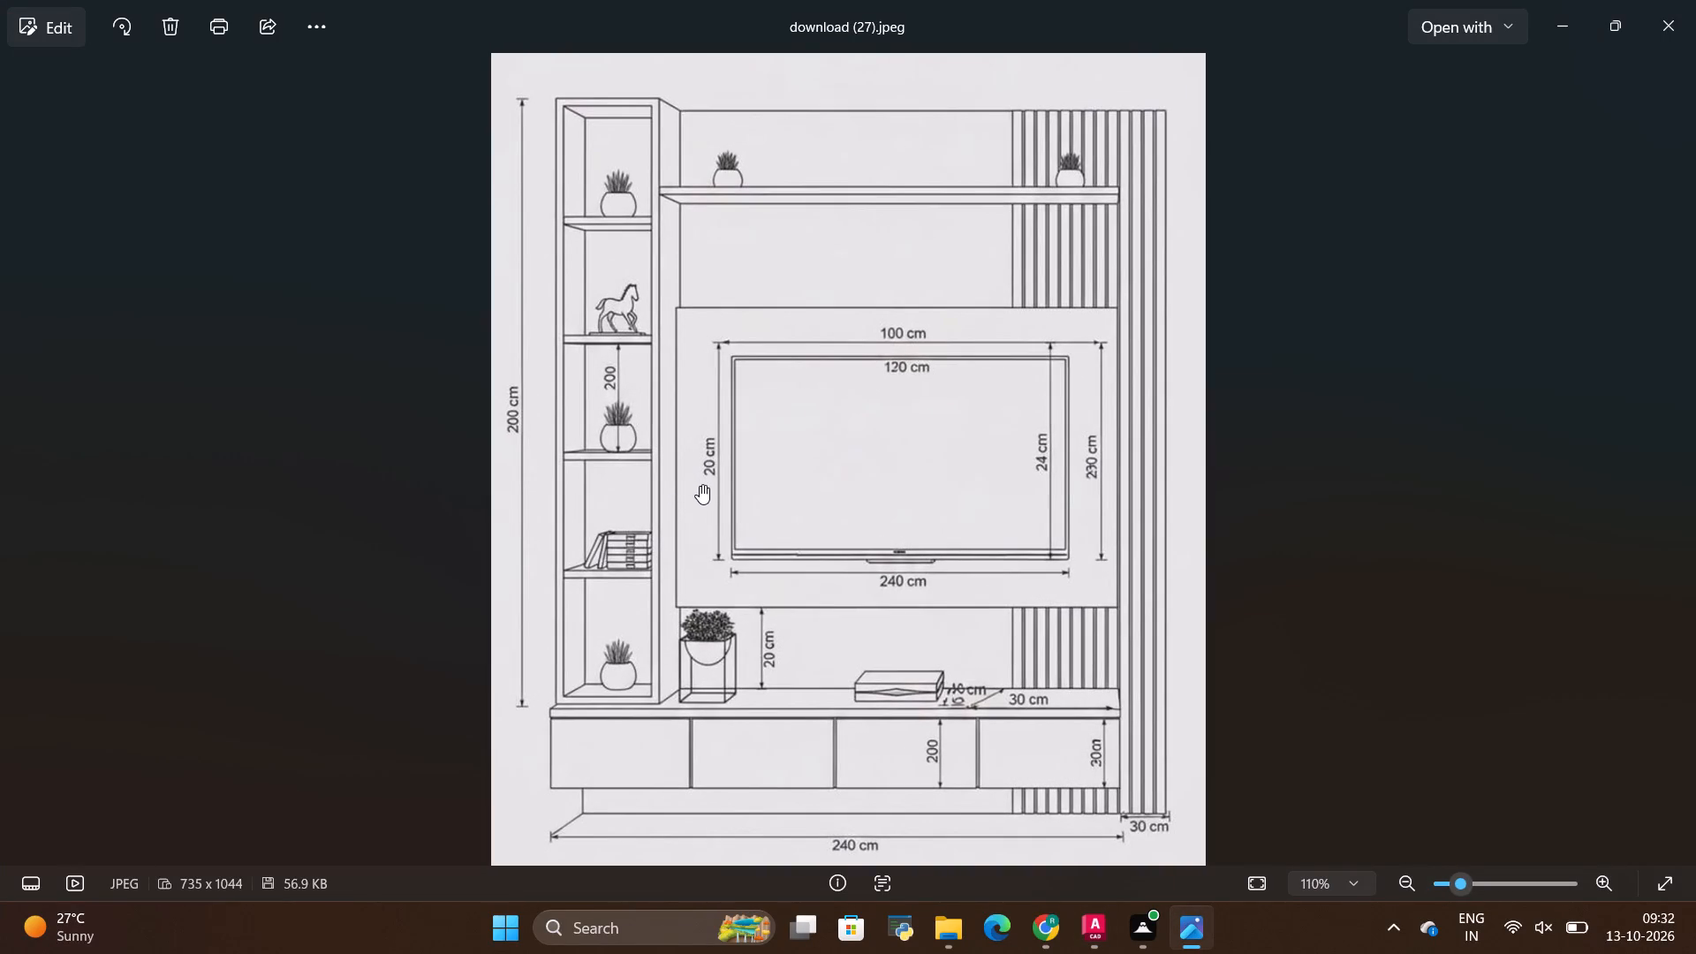
scroll(702, 486, down, 1)
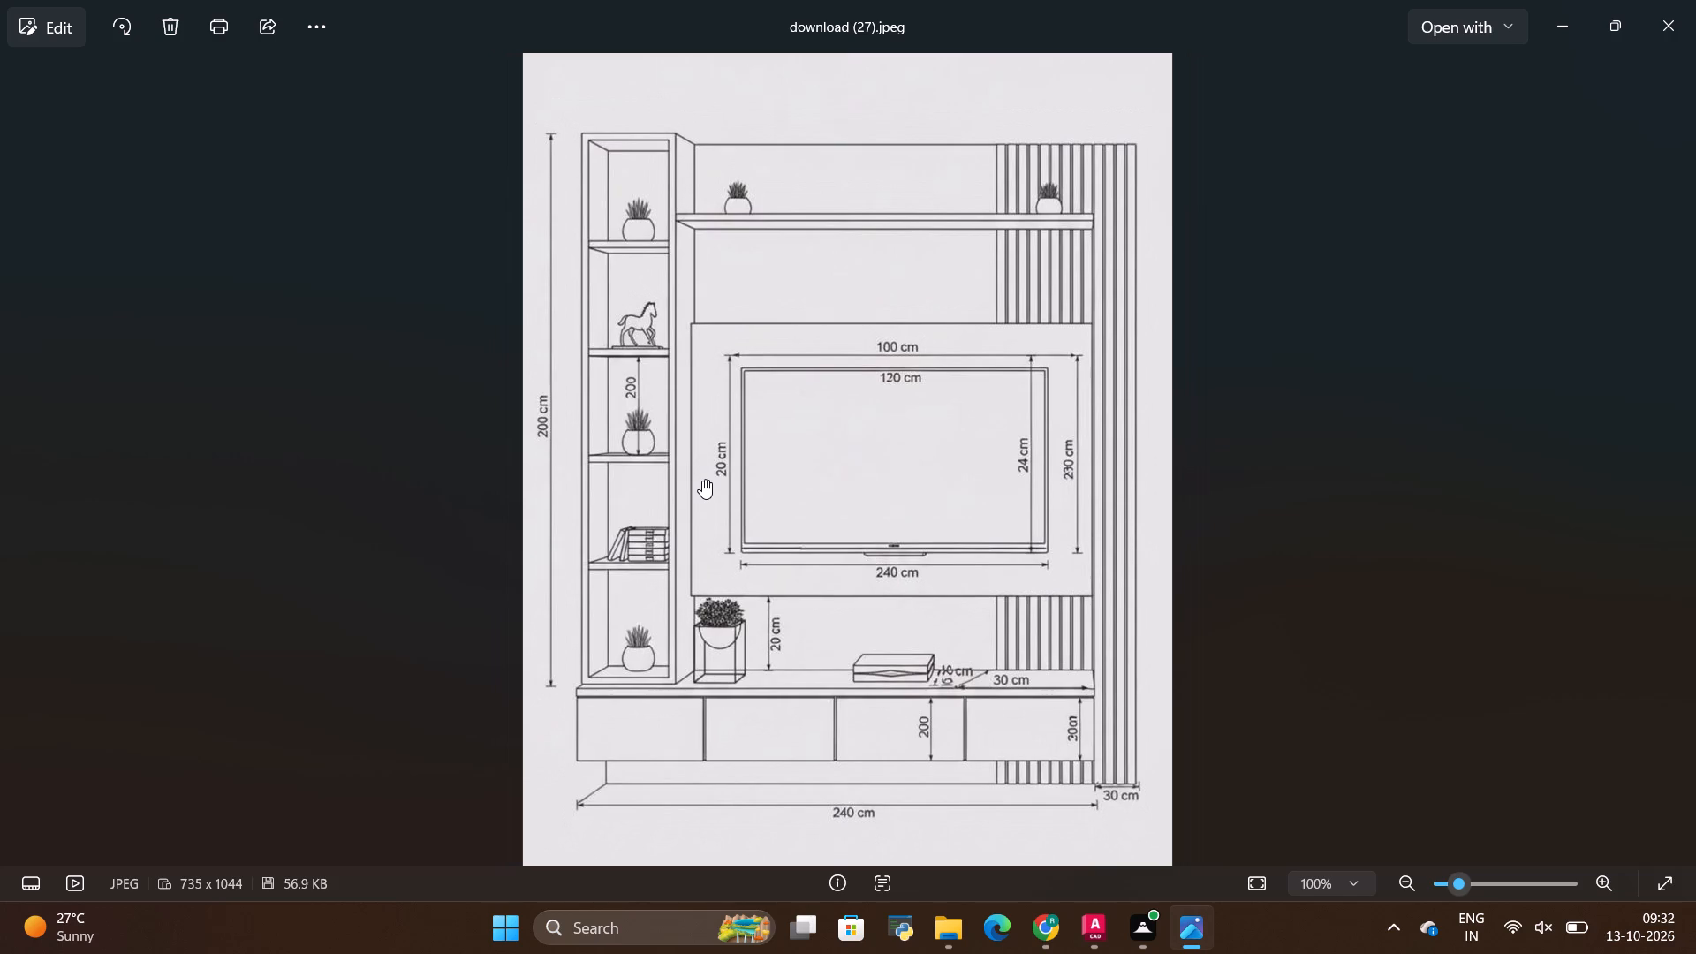
scroll(555, 691, up, 1)
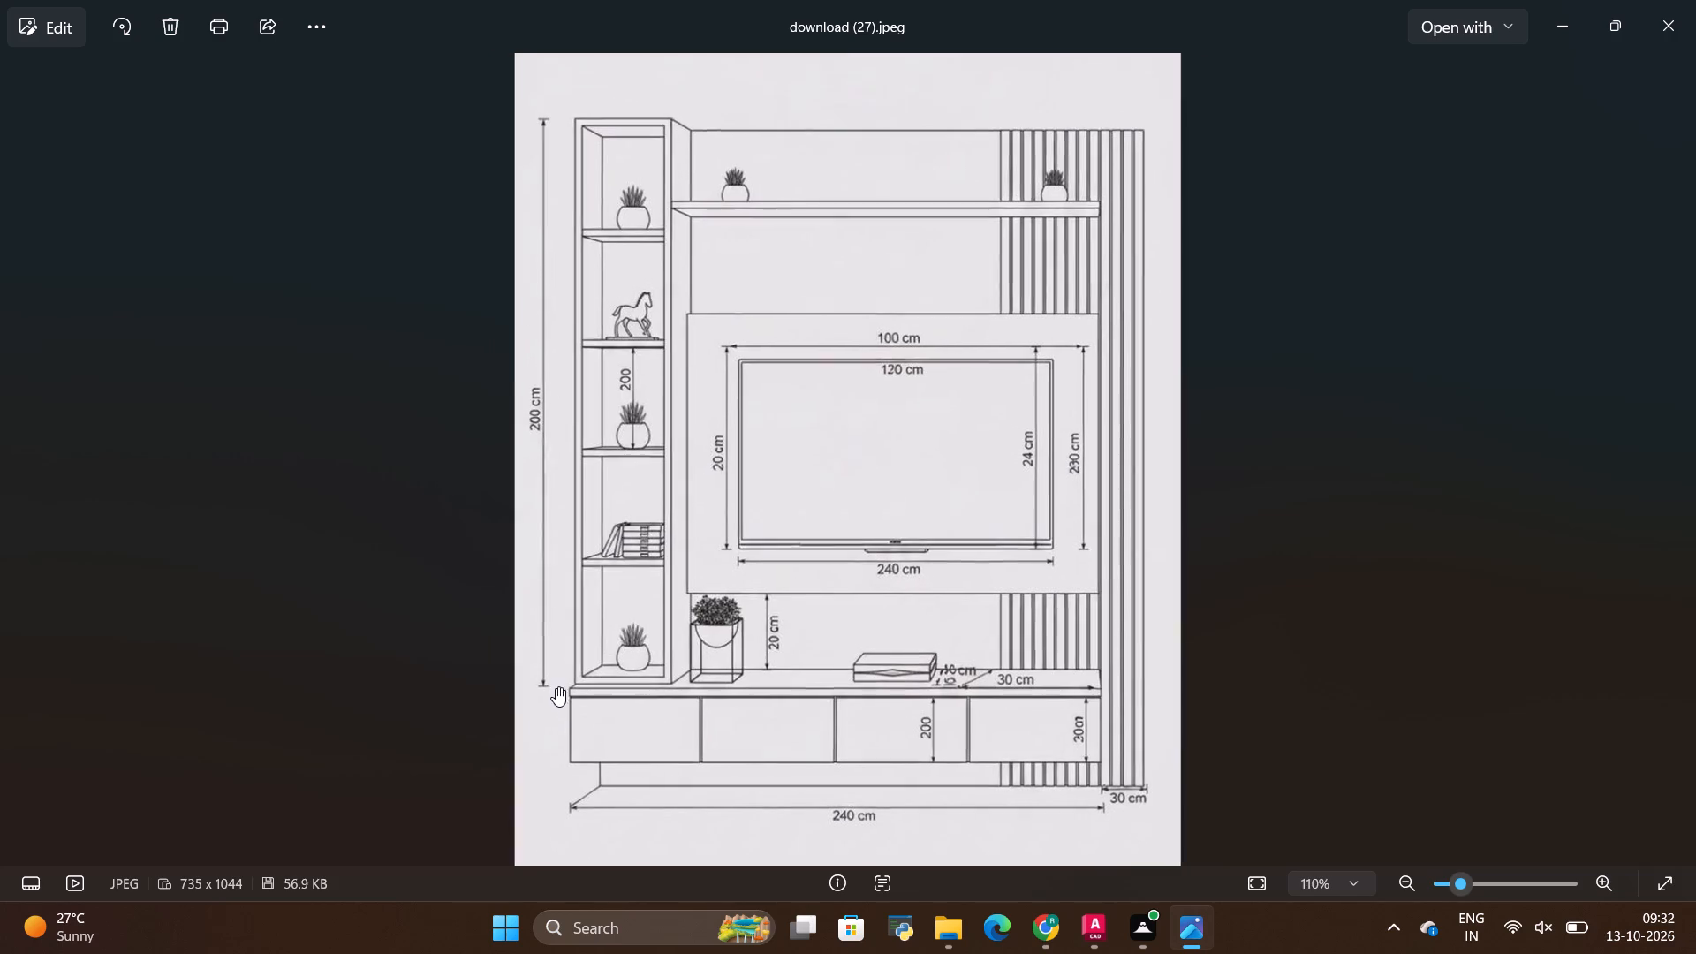
scroll(556, 687, up, 1)
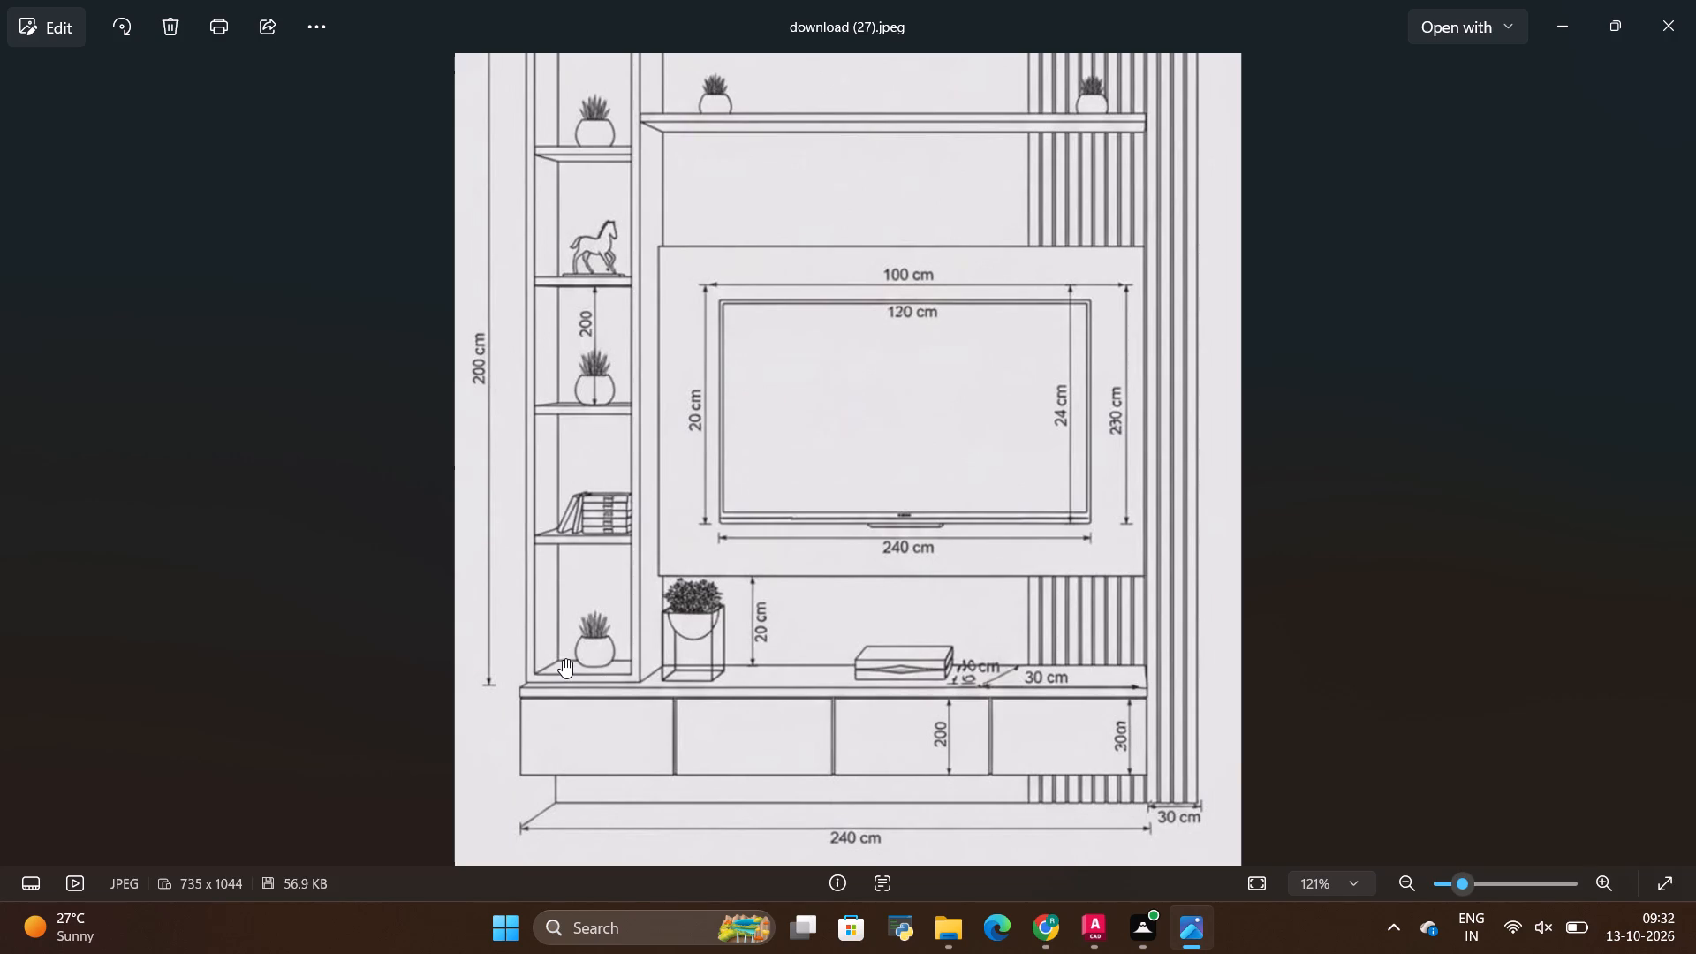
scroll(563, 659, down, 1)
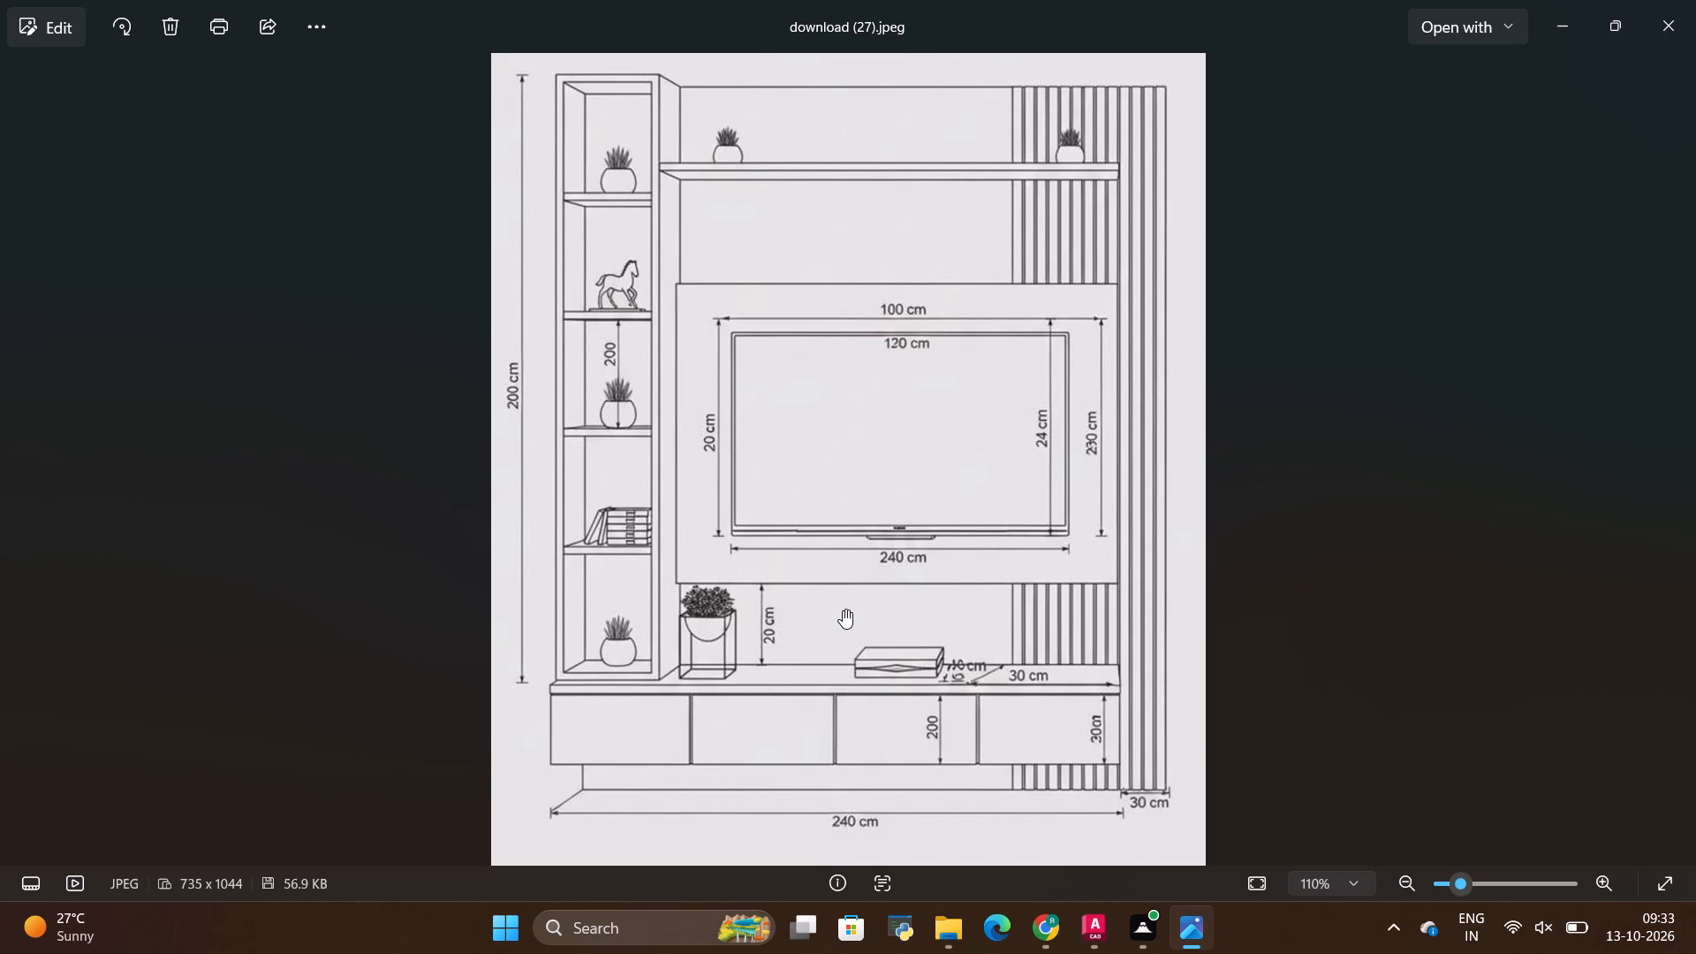
scroll(723, 783, up, 1)
scroll(602, 627, down, 2)
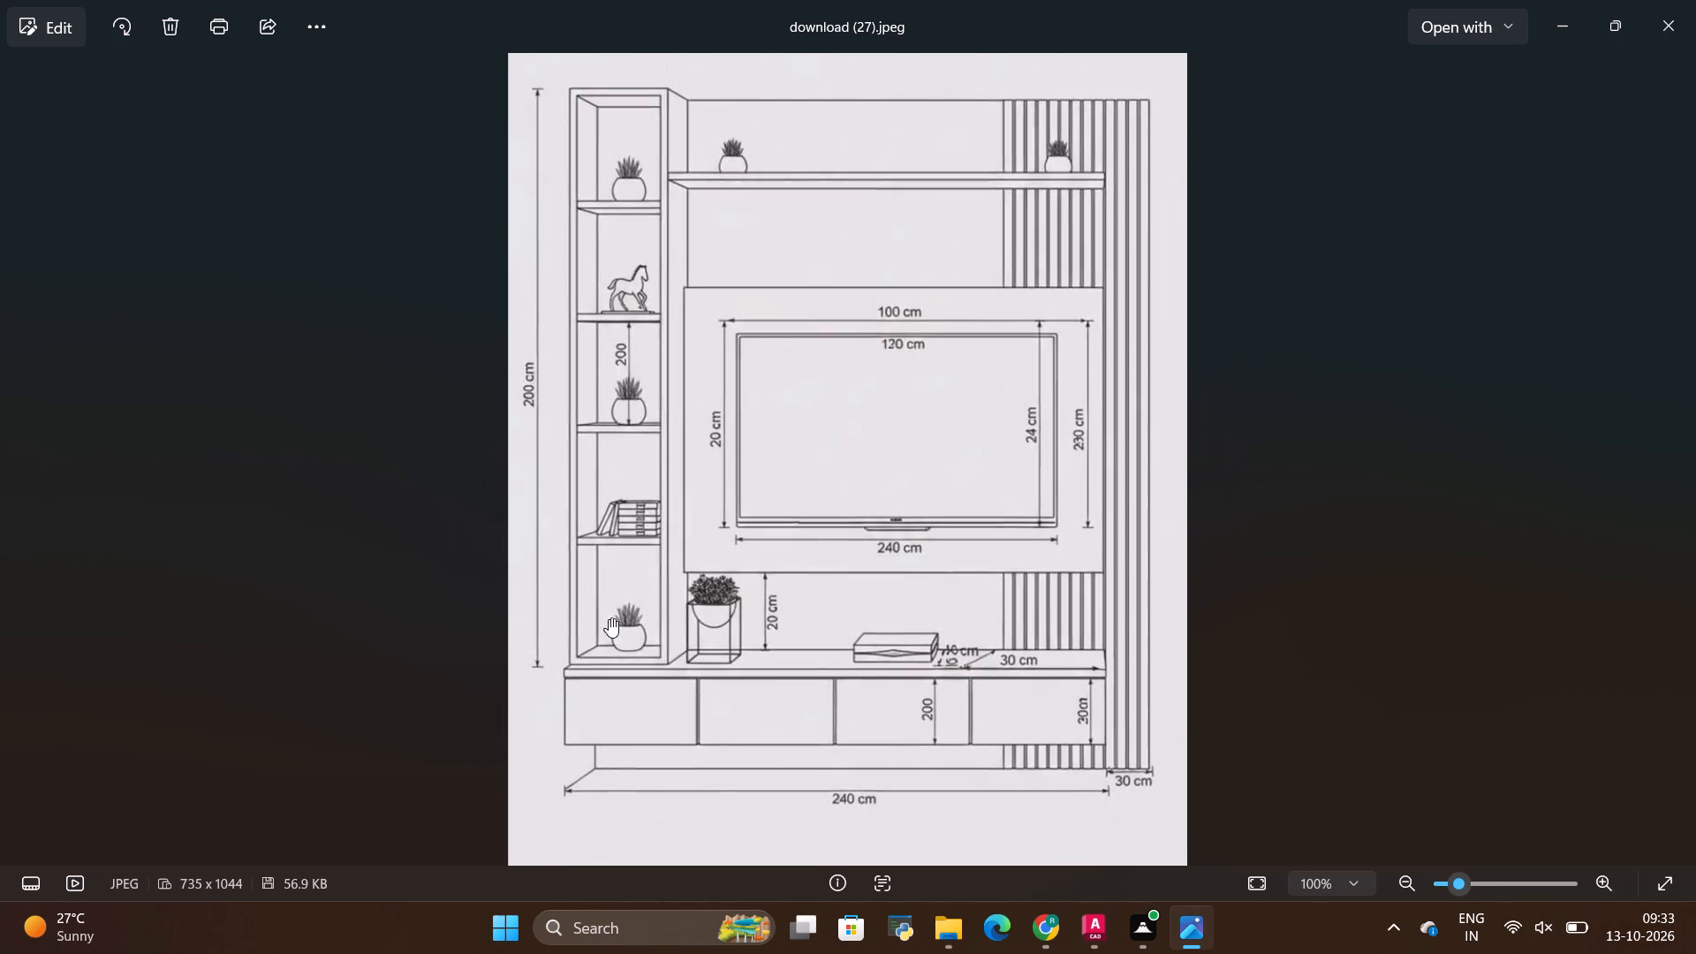
scroll(824, 741, up, 5)
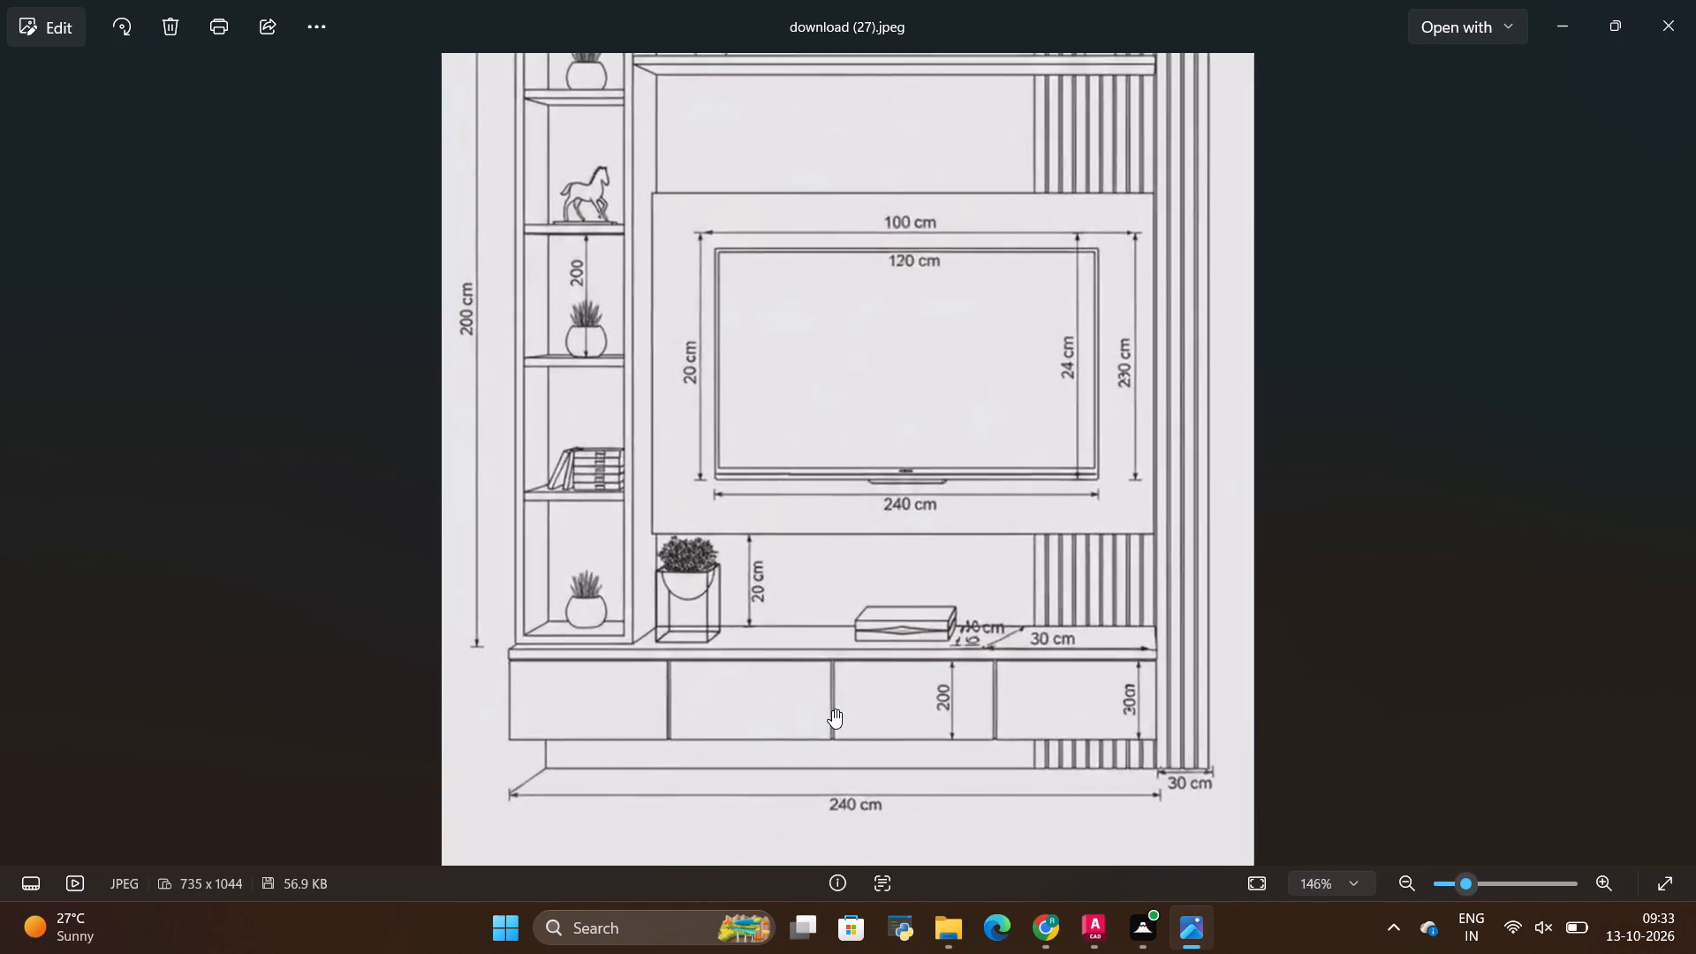
scroll(832, 709, up, 5)
scroll(832, 708, down, 9)
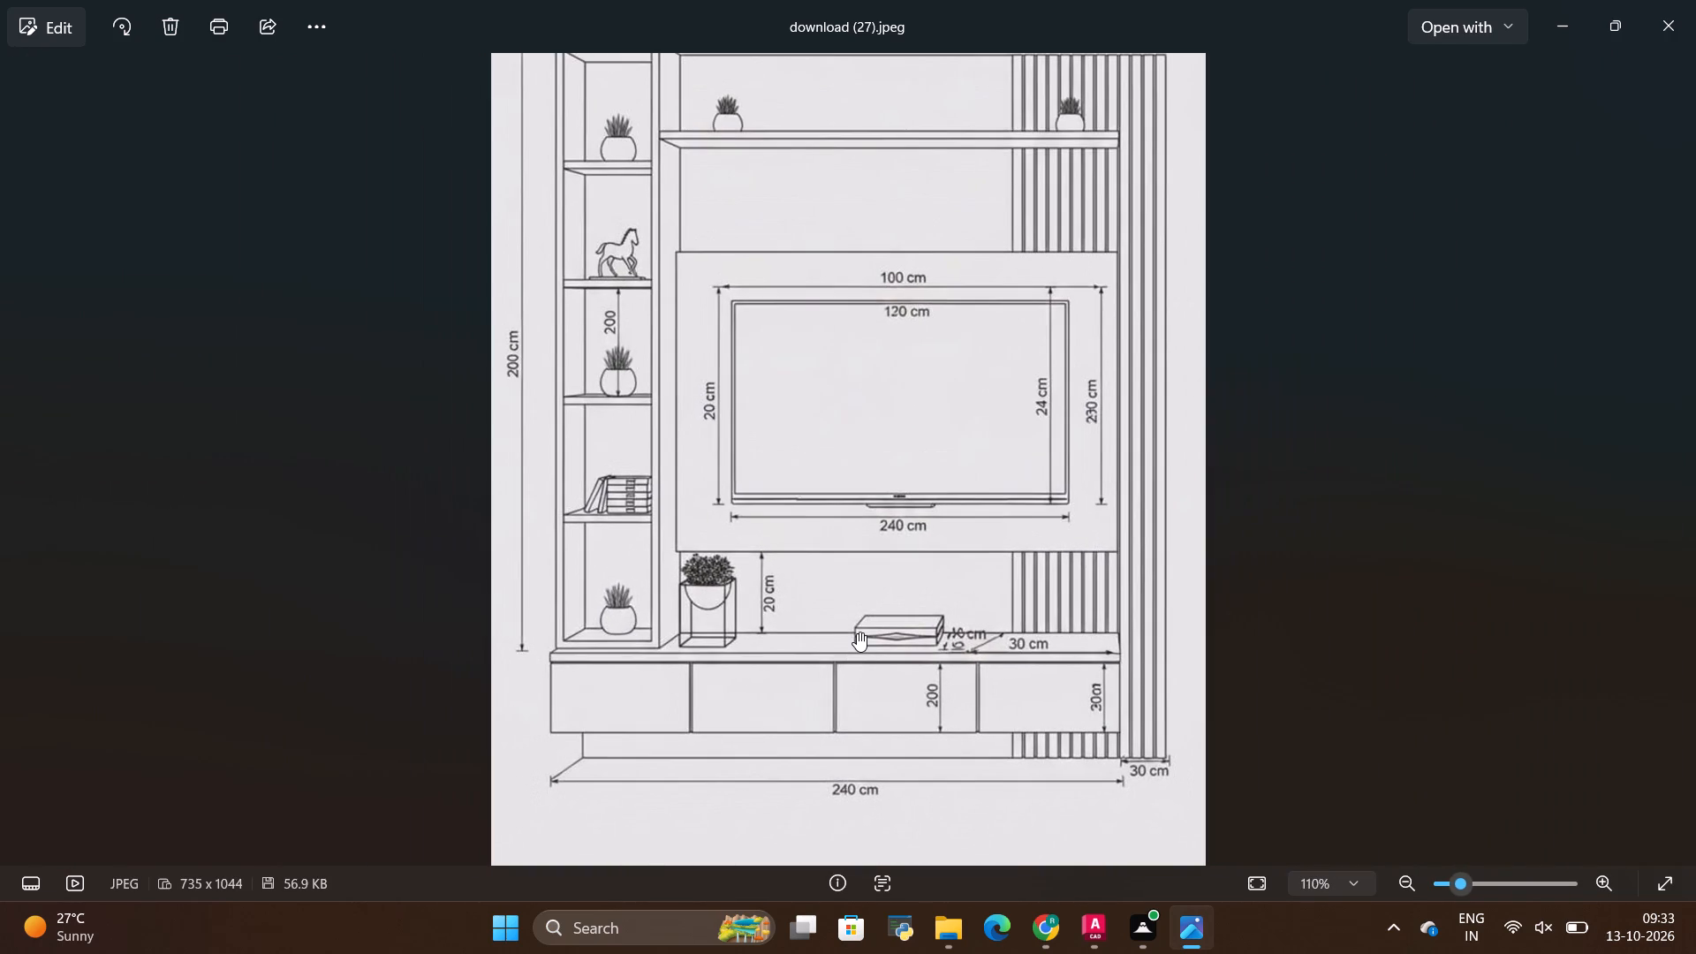
scroll(857, 632, down, 1)
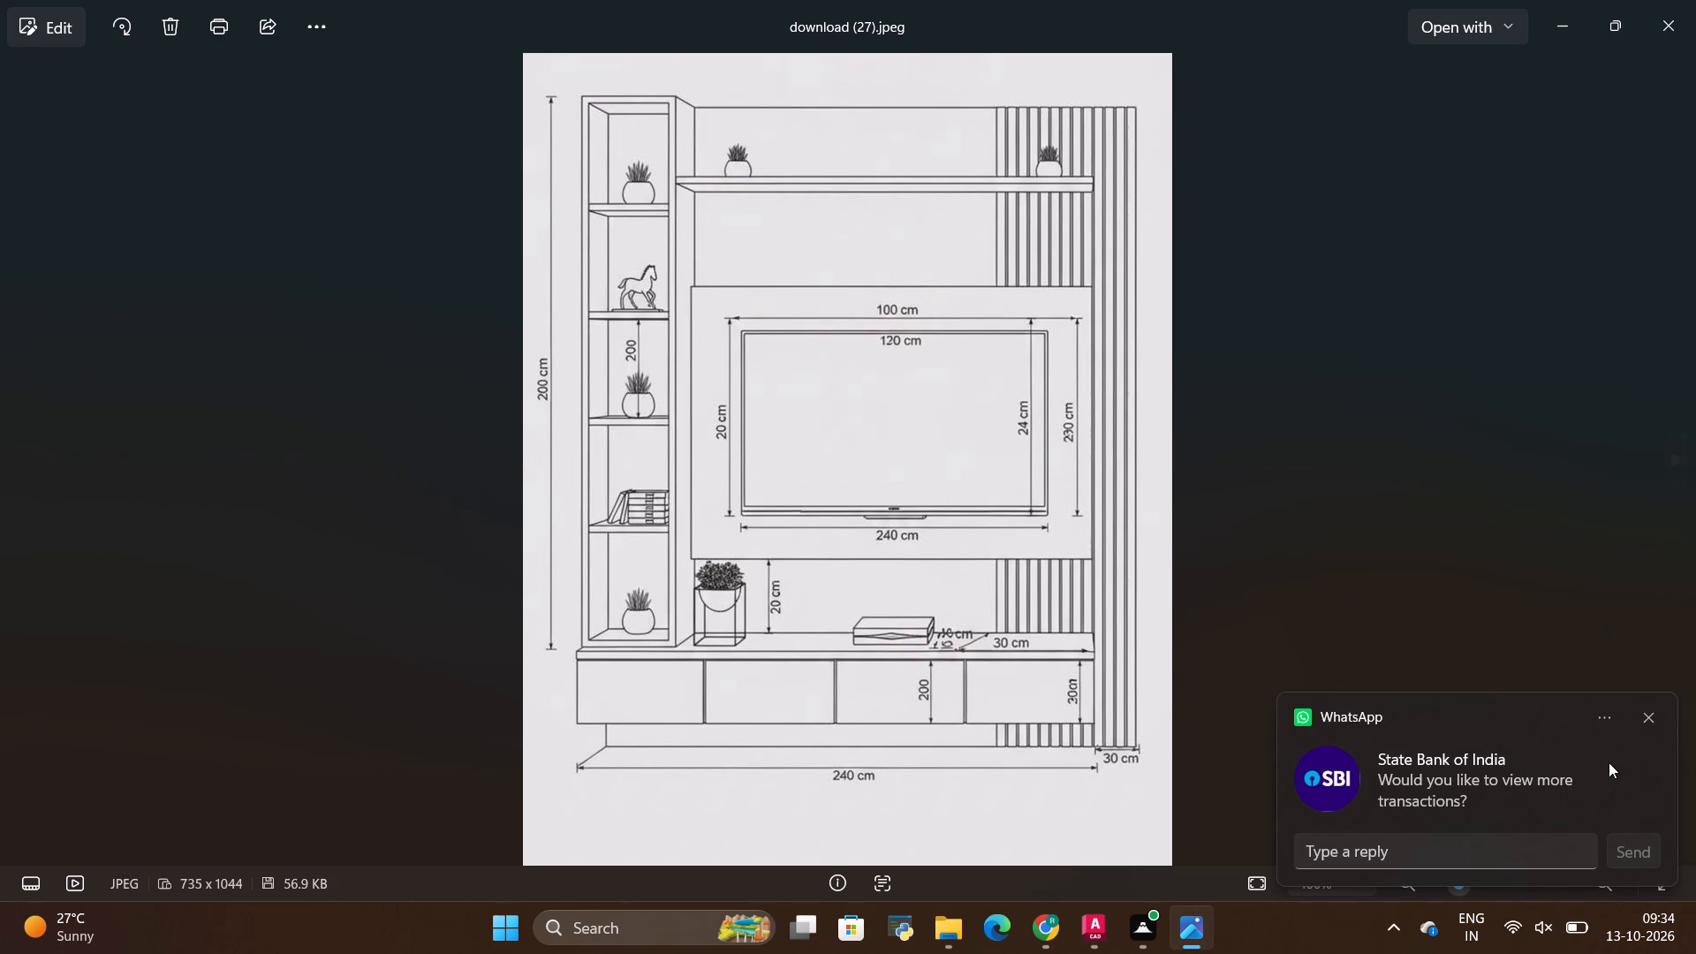
click(1643, 717)
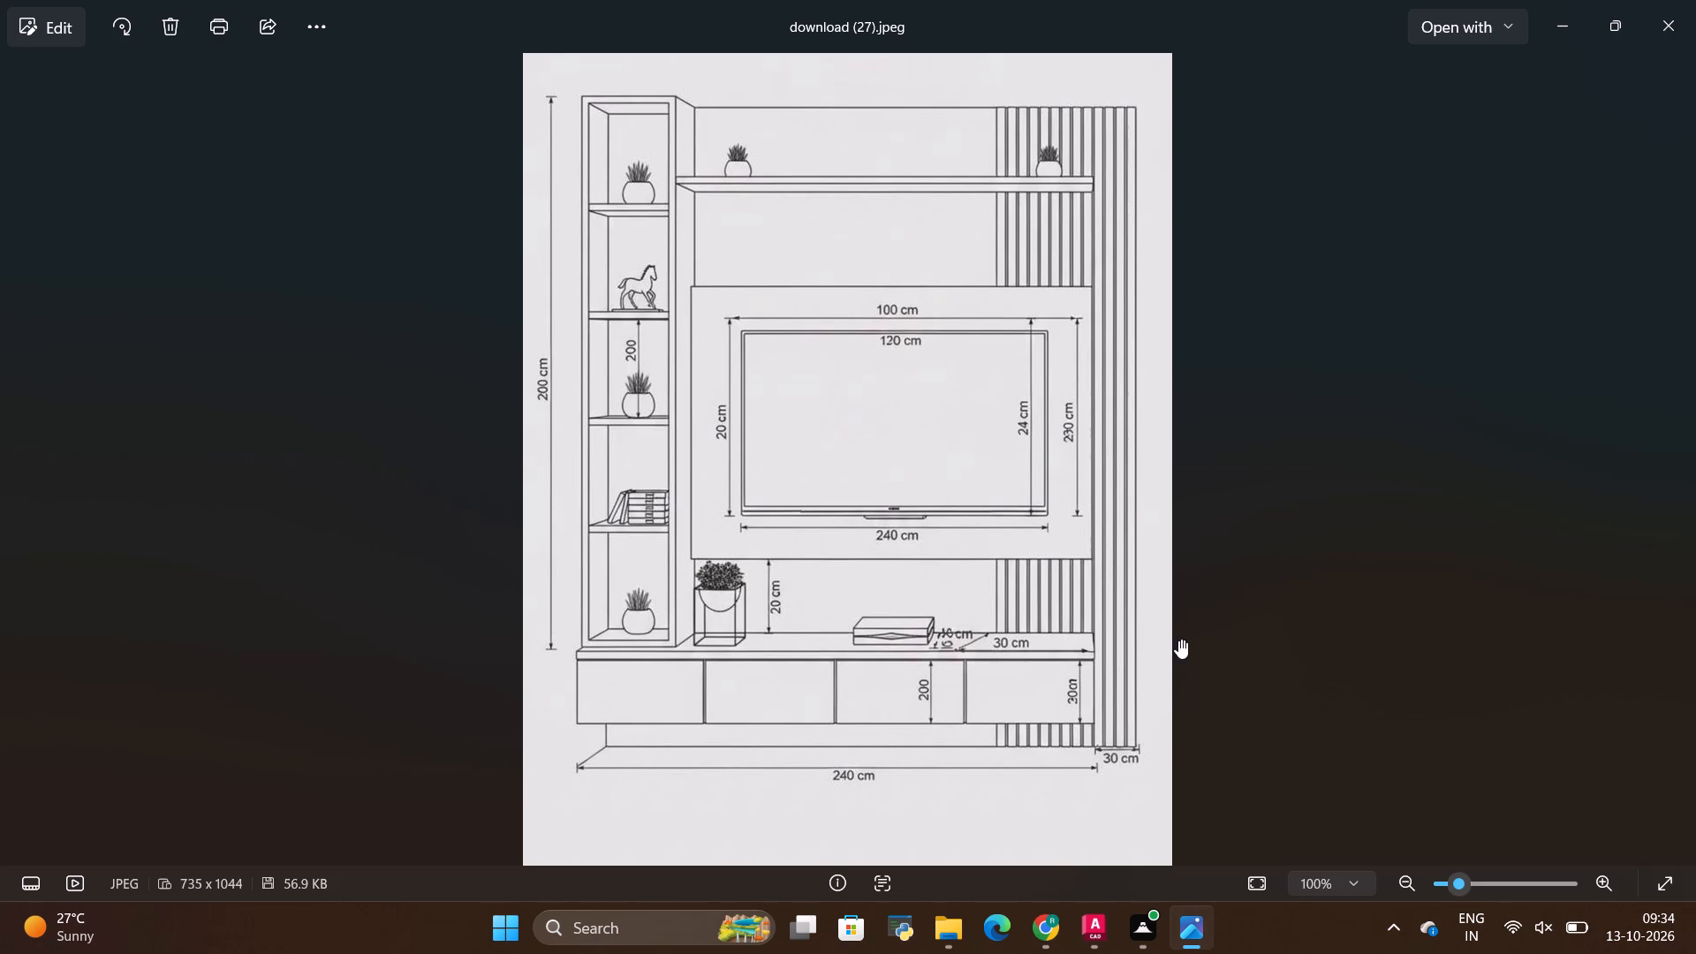
key(alt+Tab)
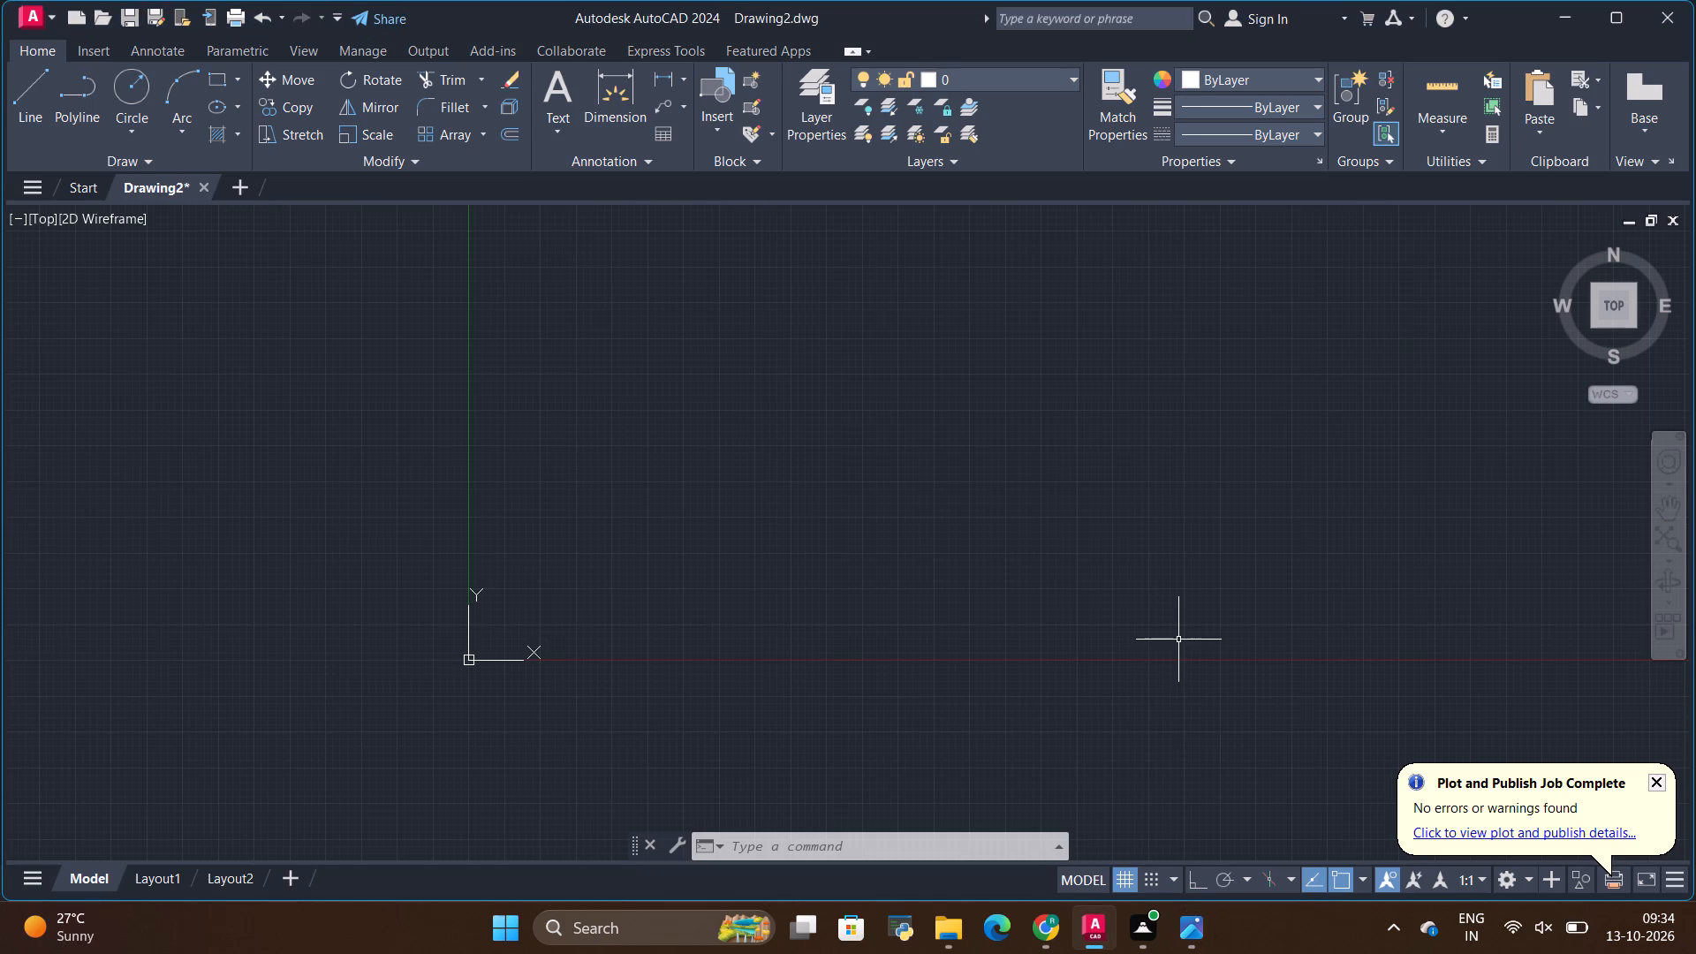
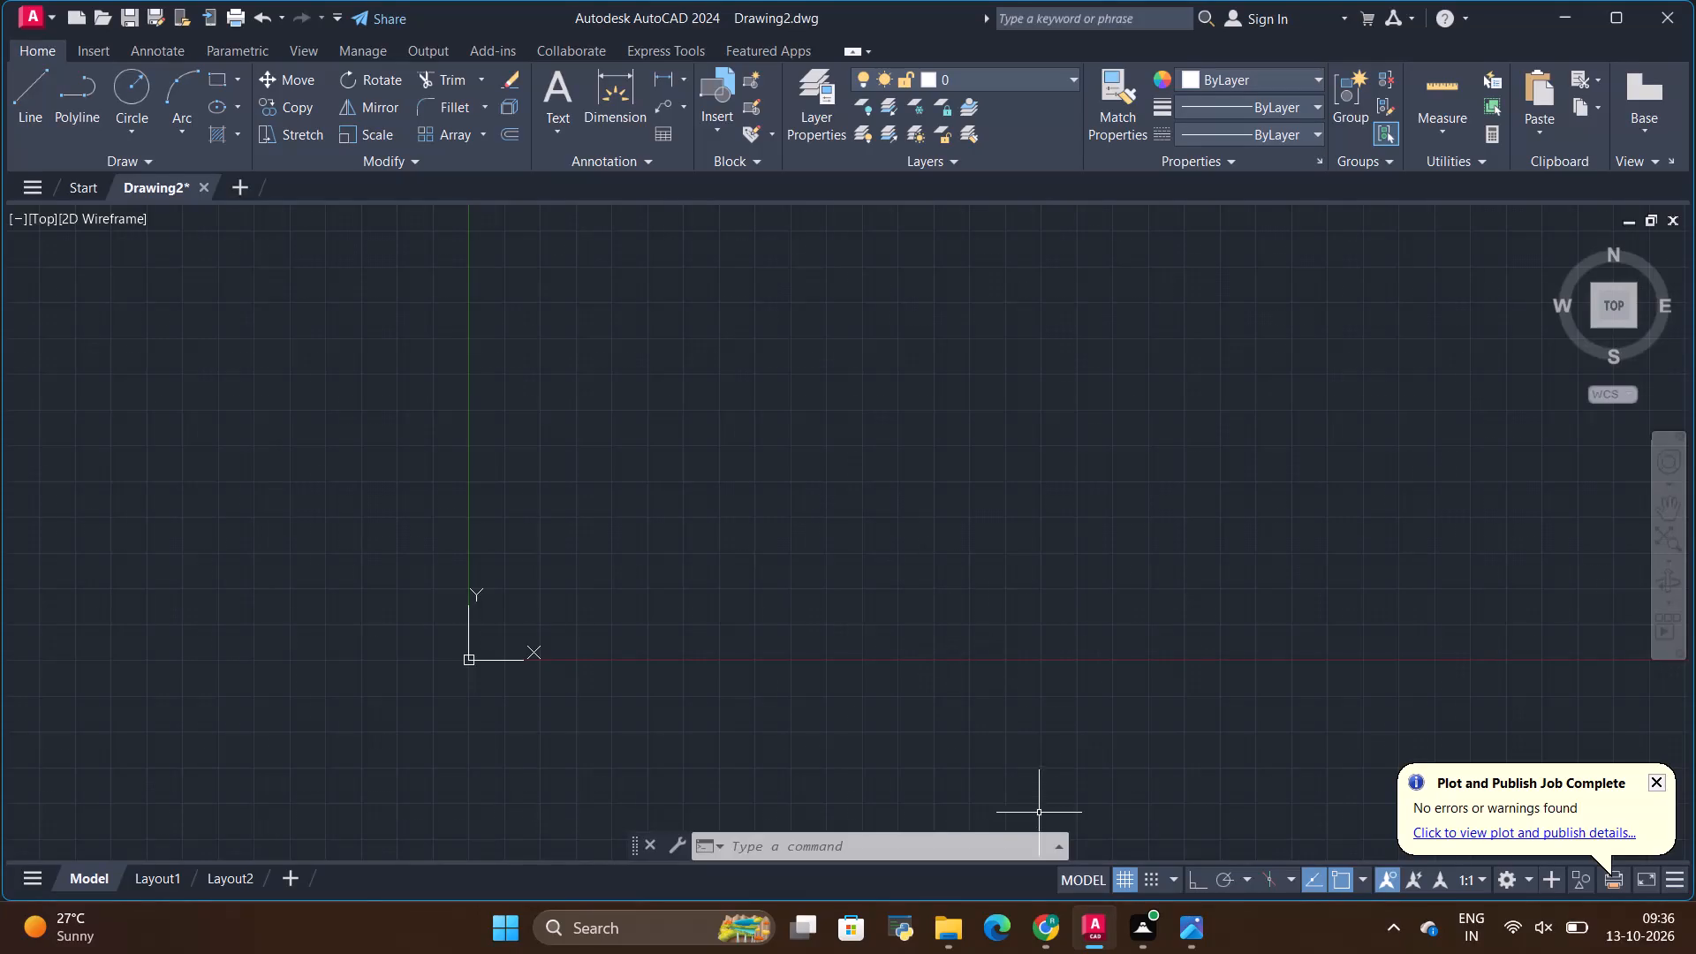
Switch to Photos and re-examine the TV unit reference image, checking the base cabinet, shelving and overall dimensions.
click(1196, 932)
scroll(723, 653, up, 2)
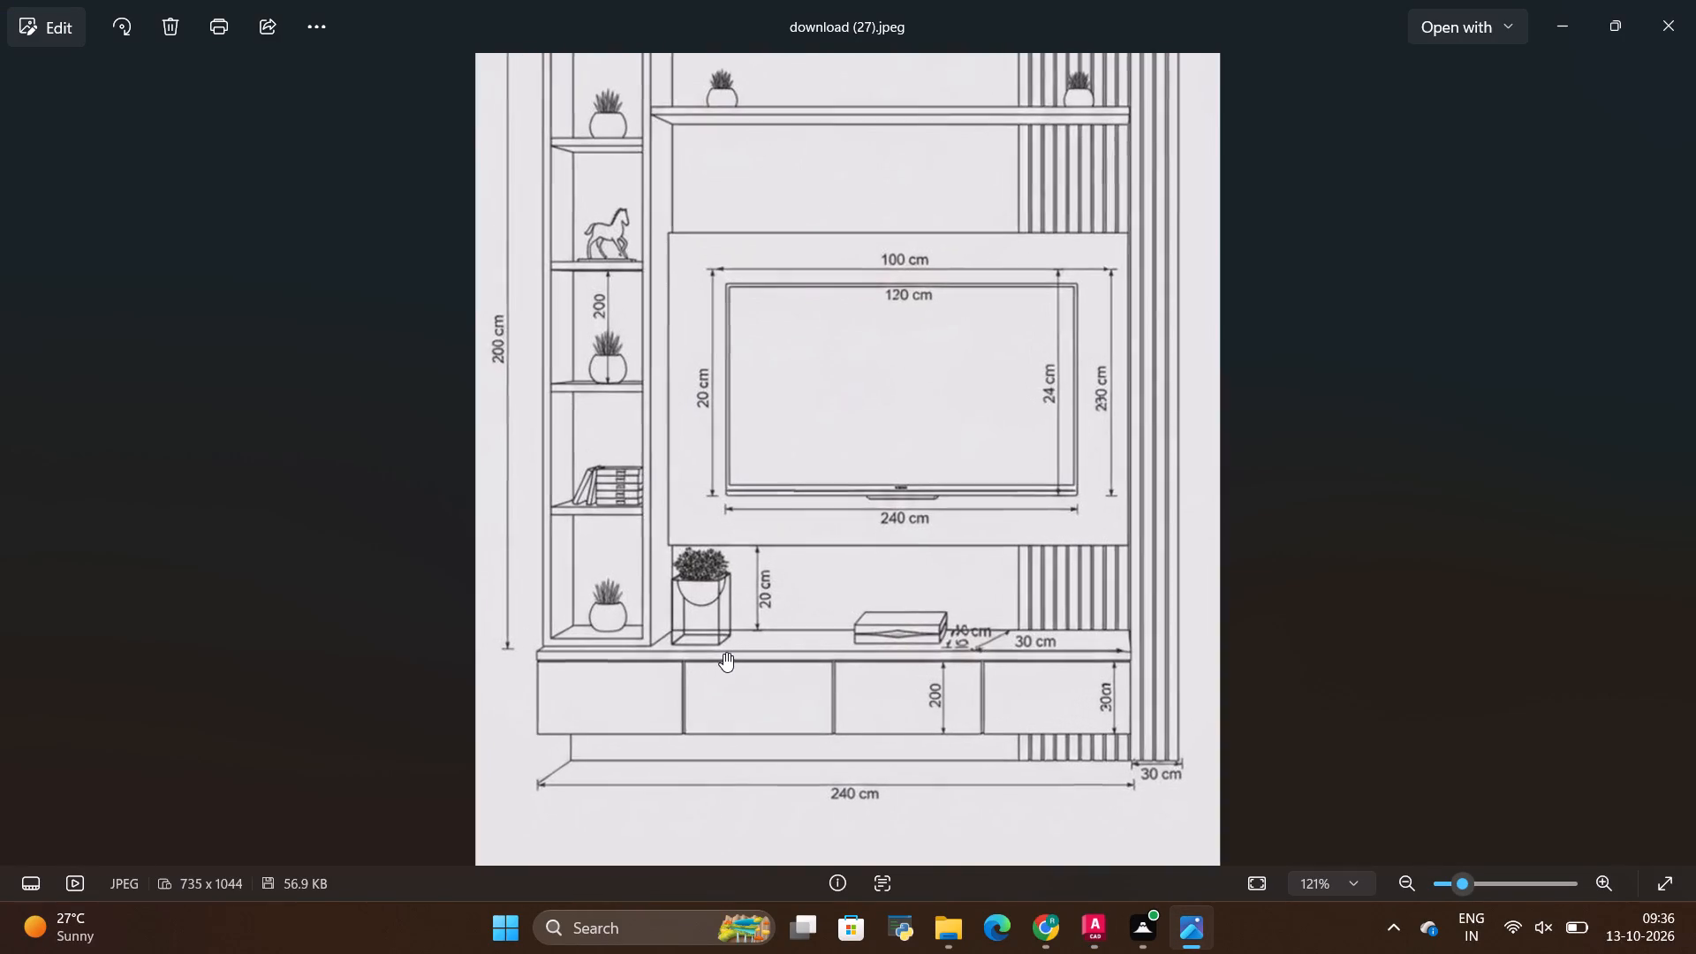
scroll(723, 653, down, 2)
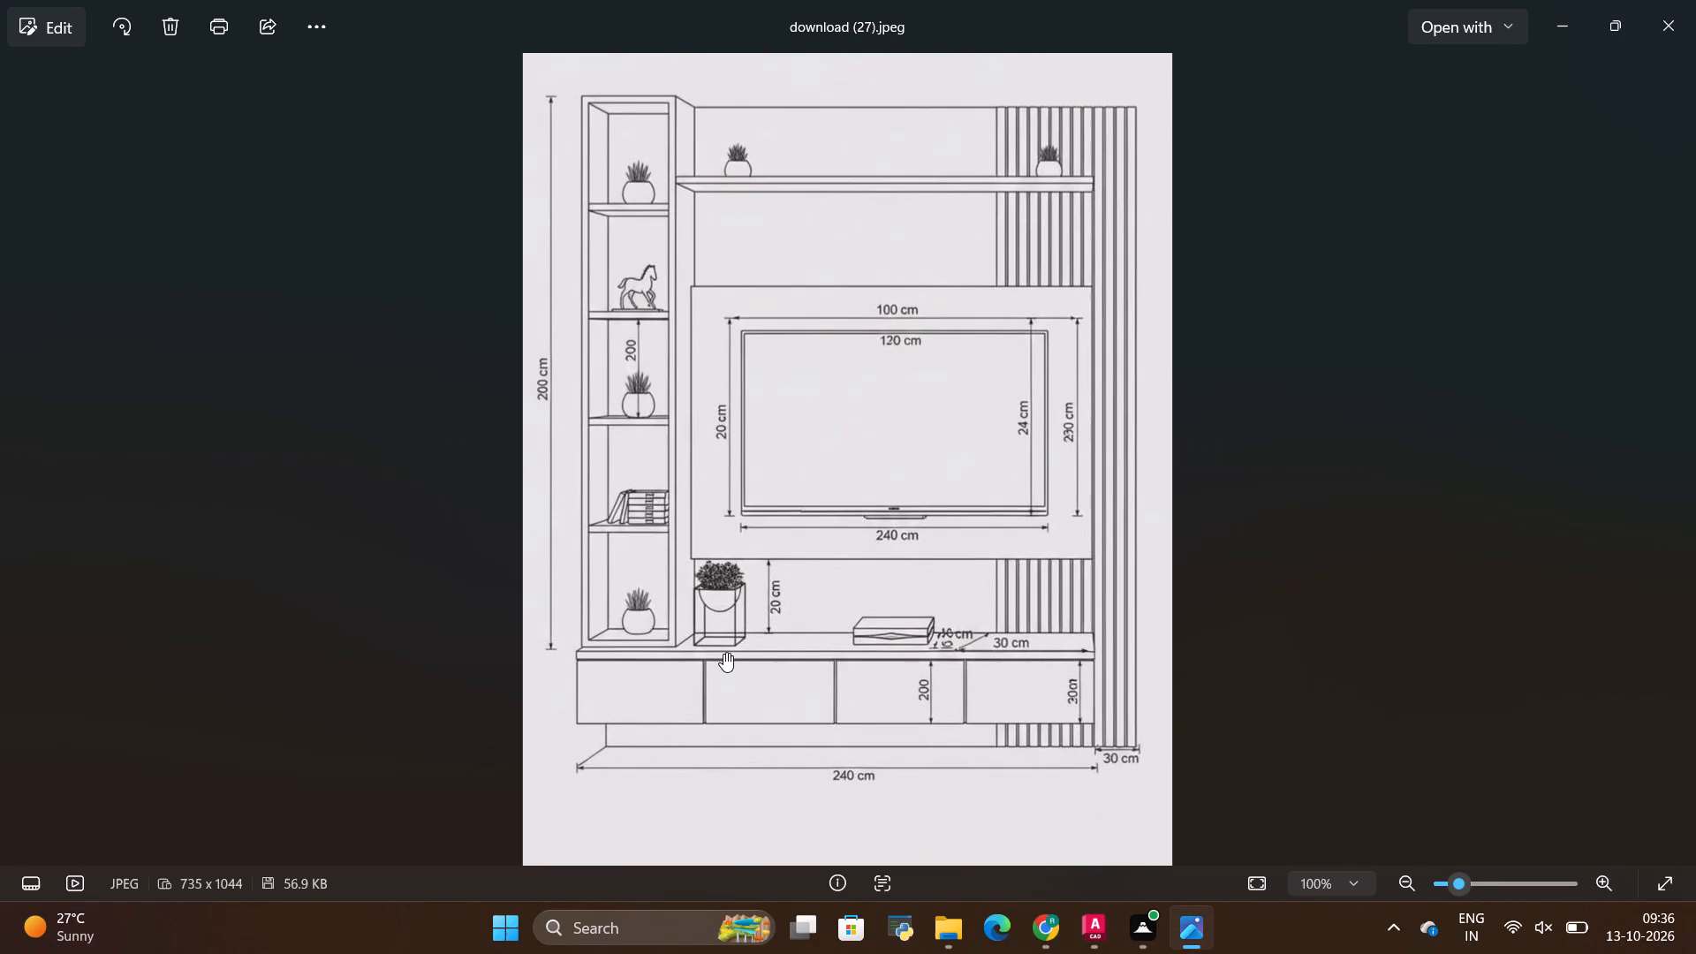
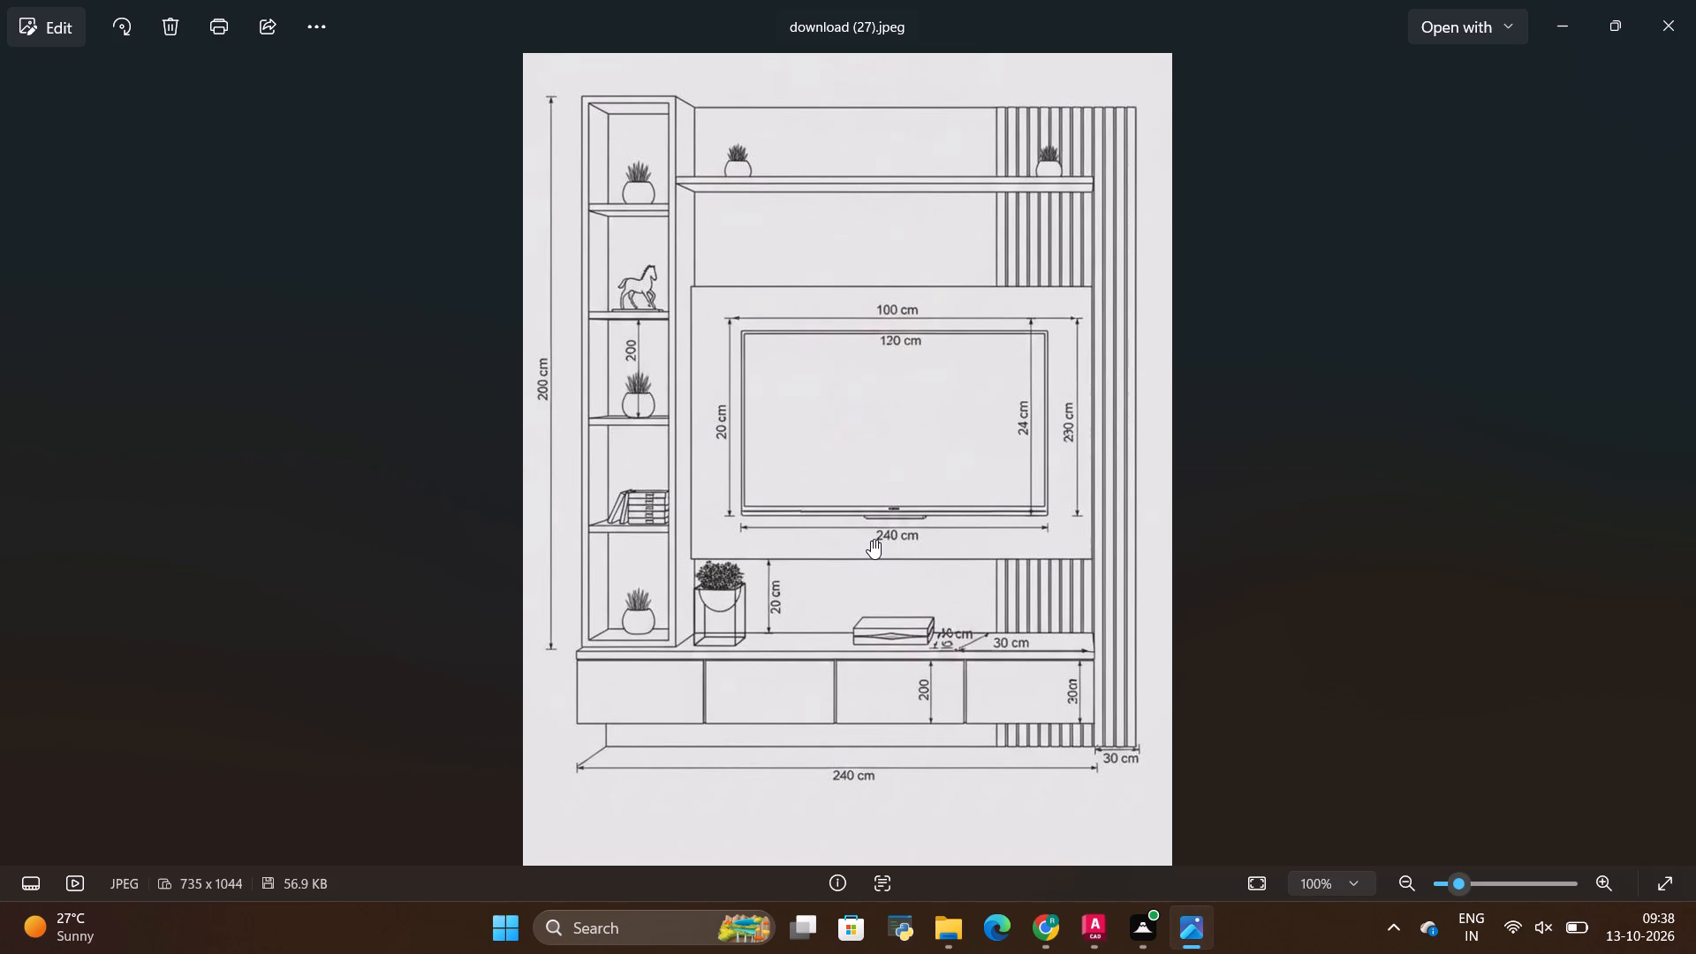
Examine the base cabinet, its drawers and the overall width dimension in the TV unit reference image.
key(Tab)
scroll(661, 491, up, 2)
scroll(661, 491, down, 3)
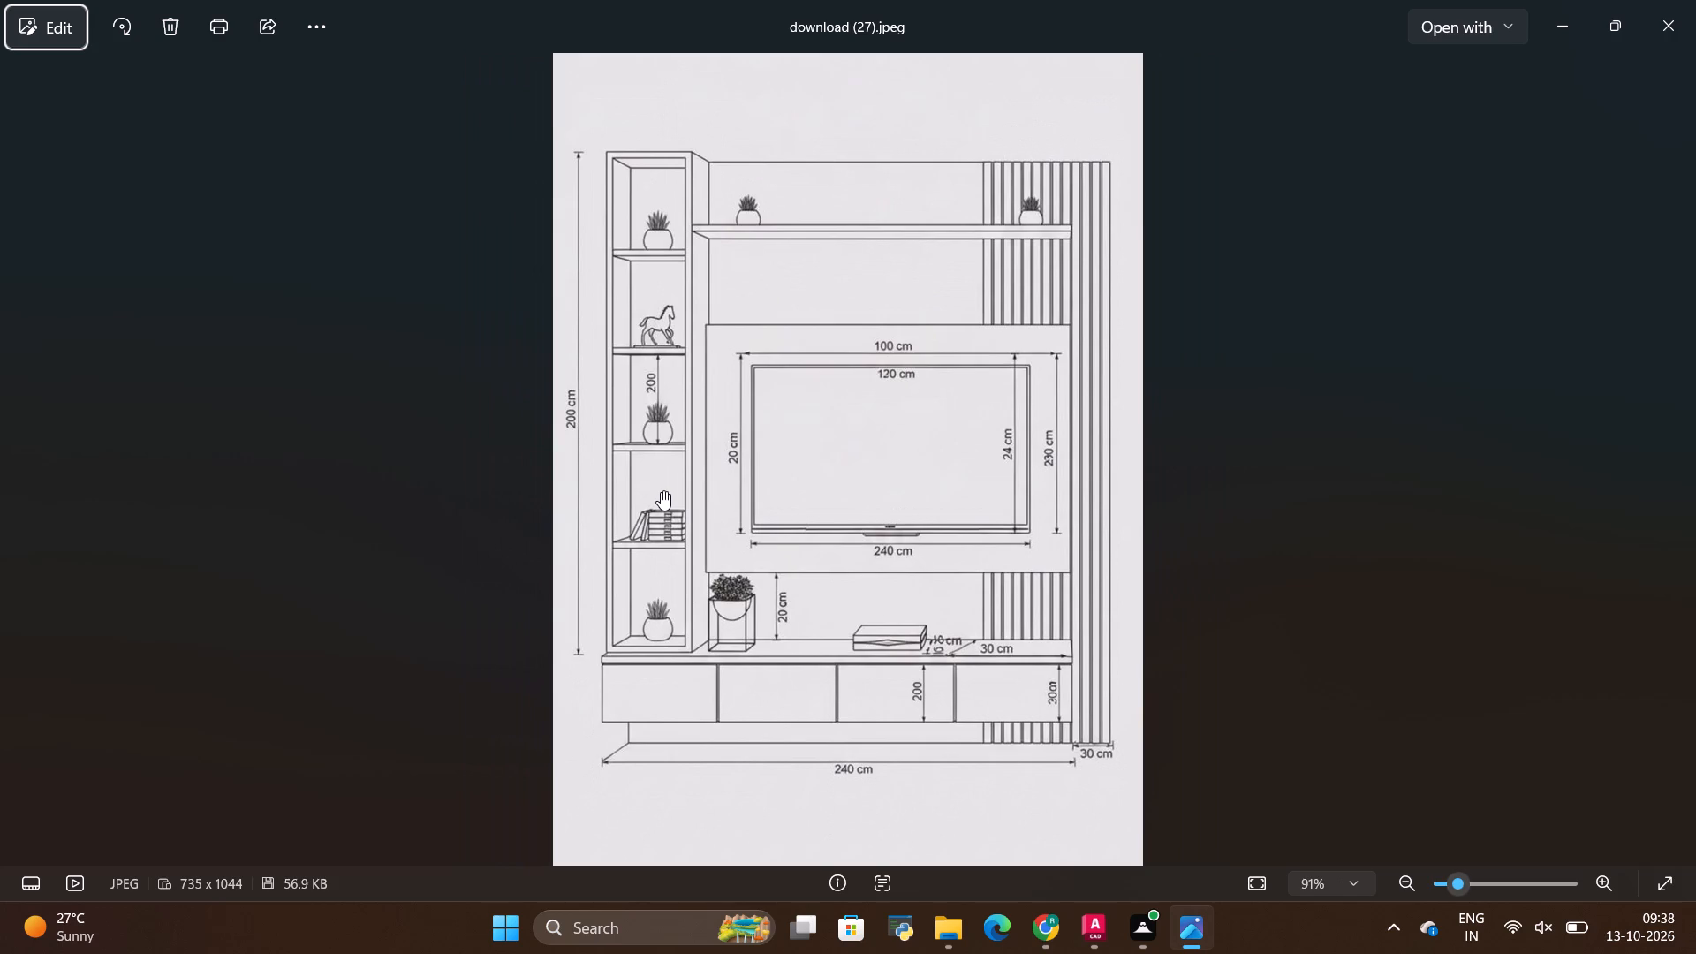
scroll(858, 753, up, 4)
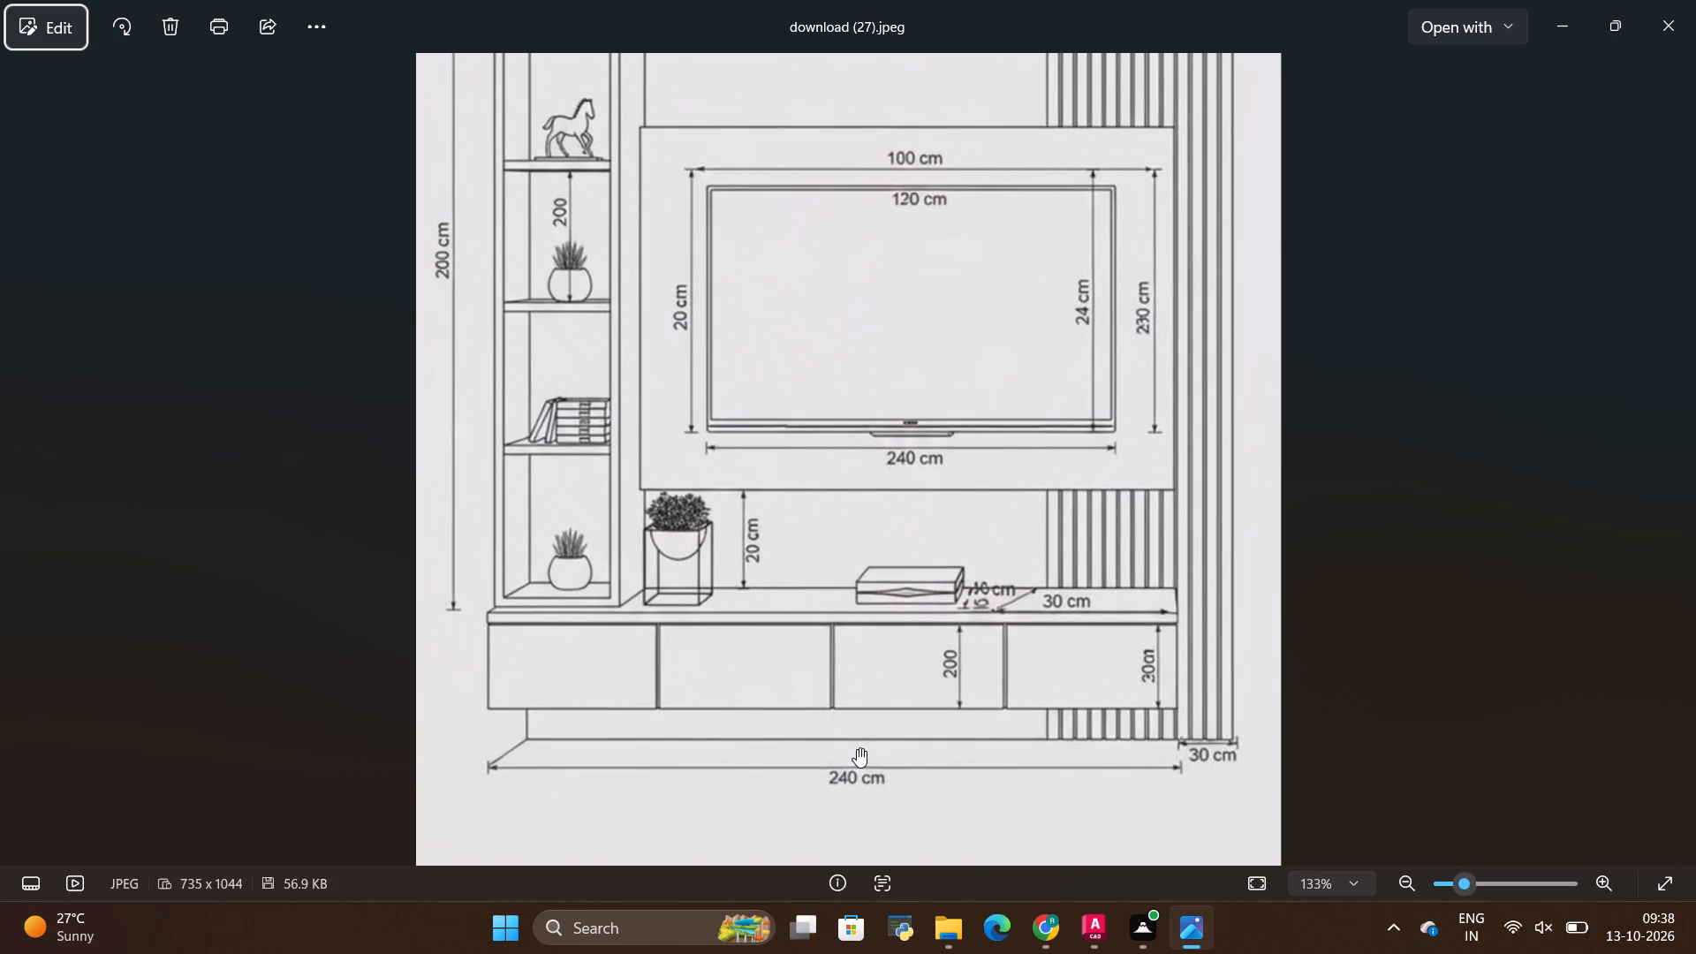
scroll(857, 746, up, 4)
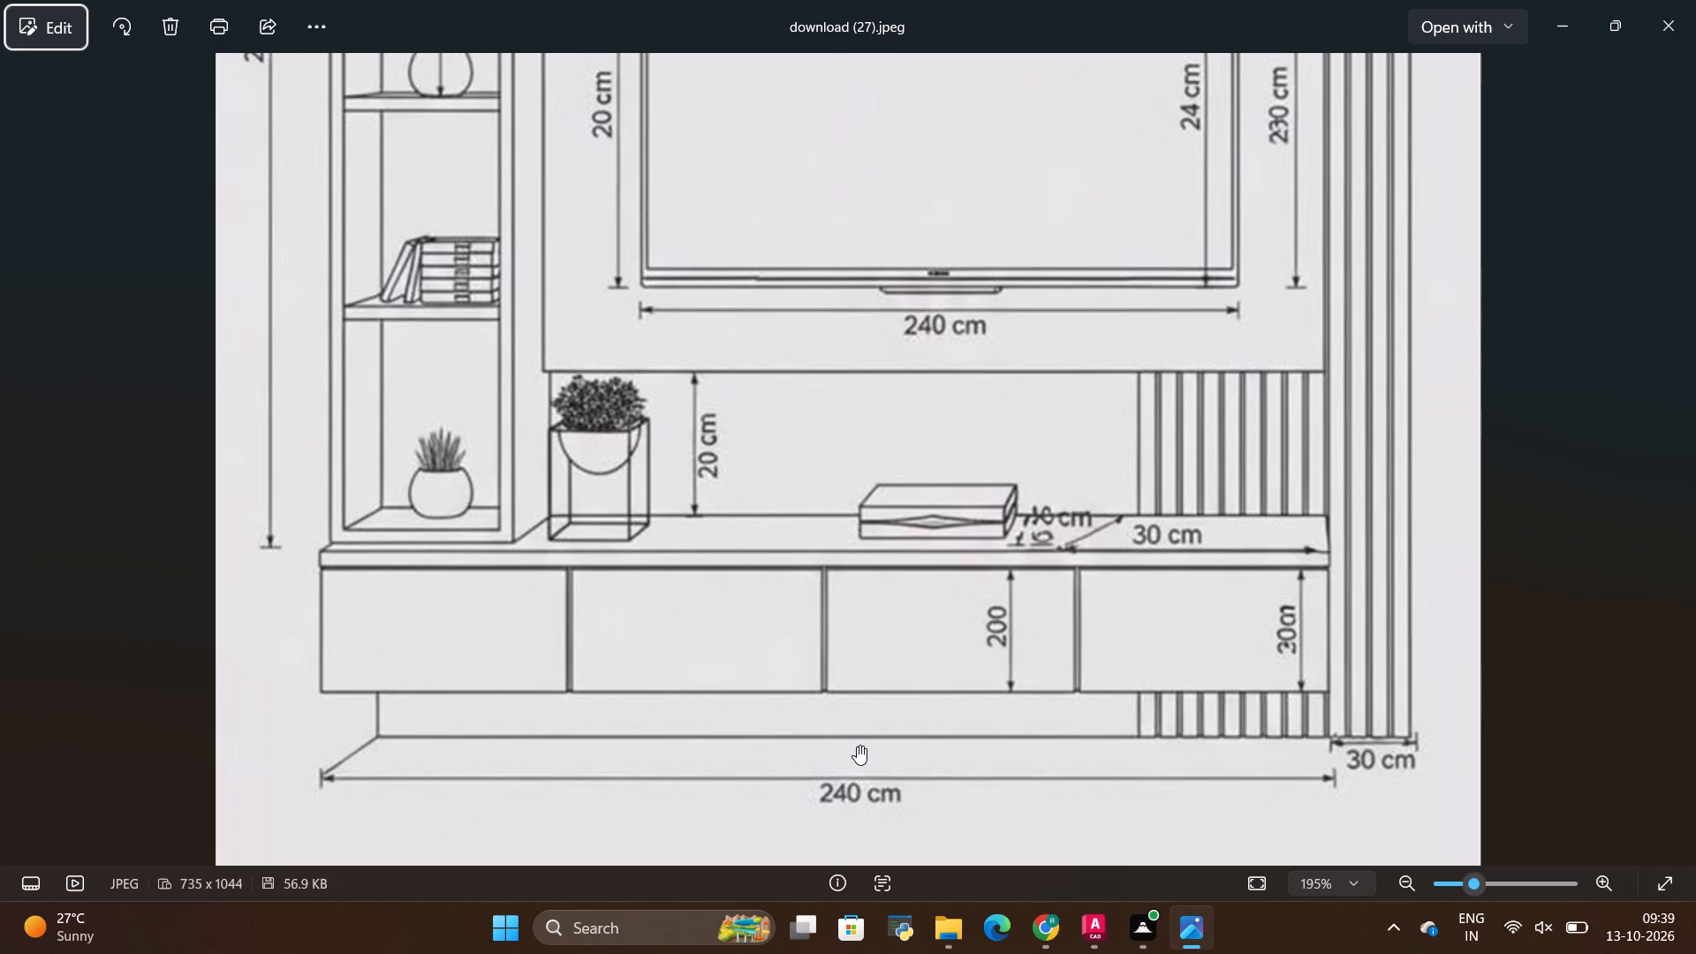
scroll(857, 746, down, 3)
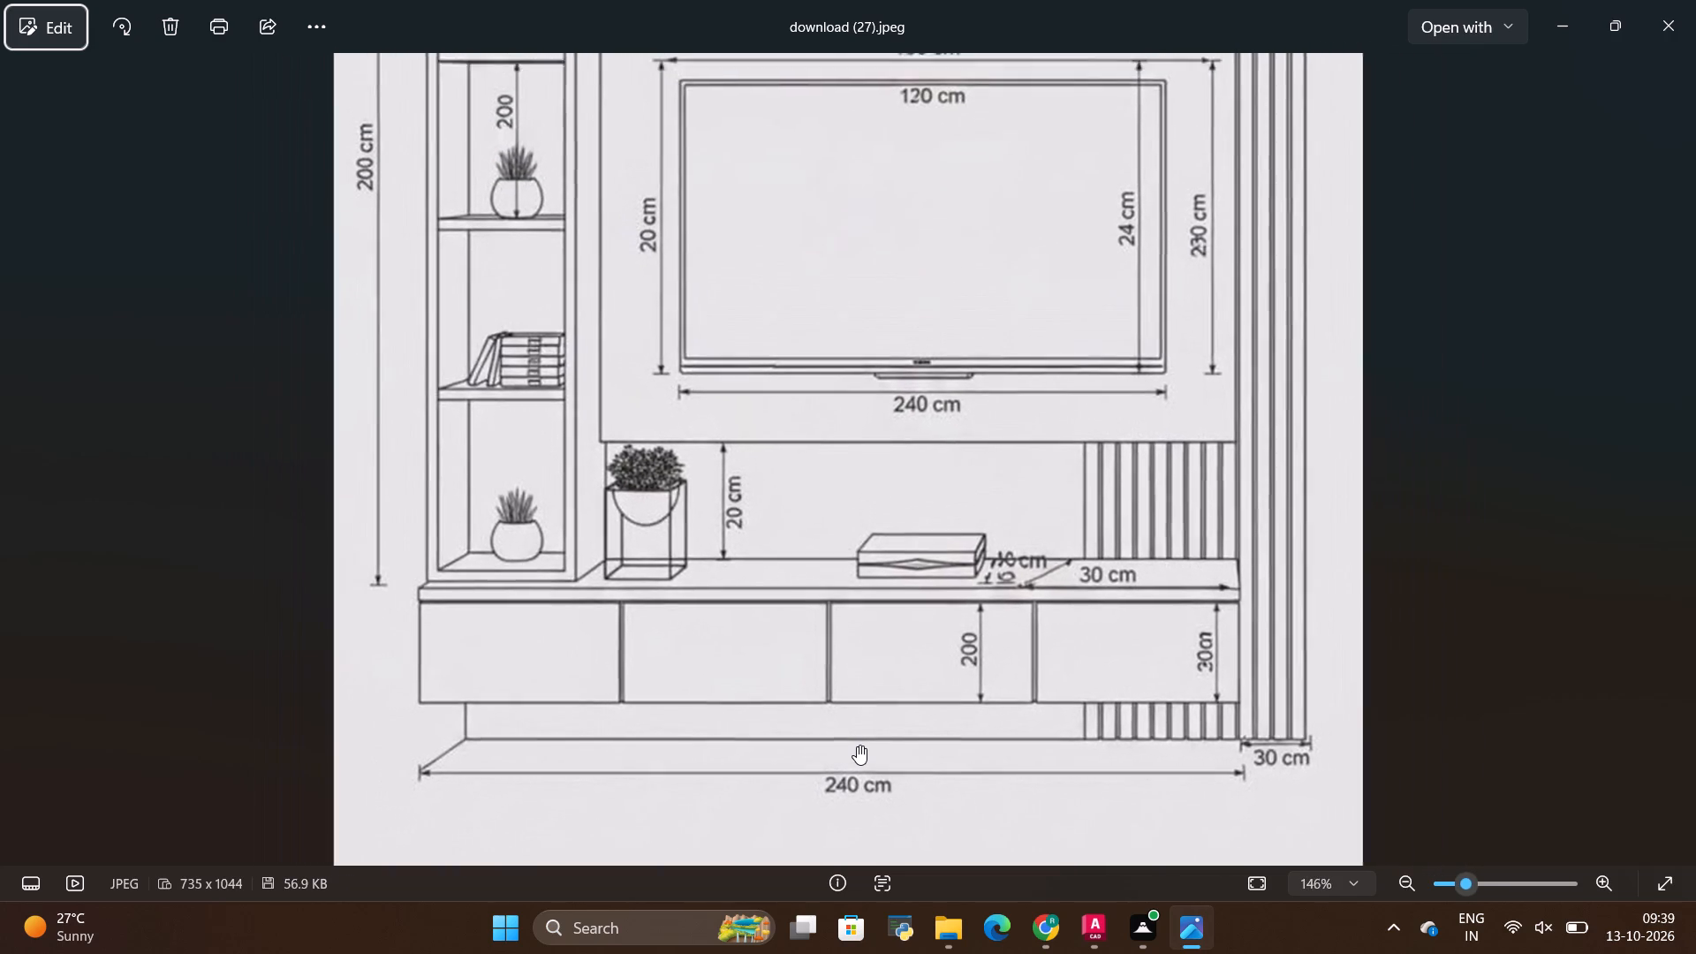
scroll(857, 746, down, 2)
scroll(857, 746, up, 6)
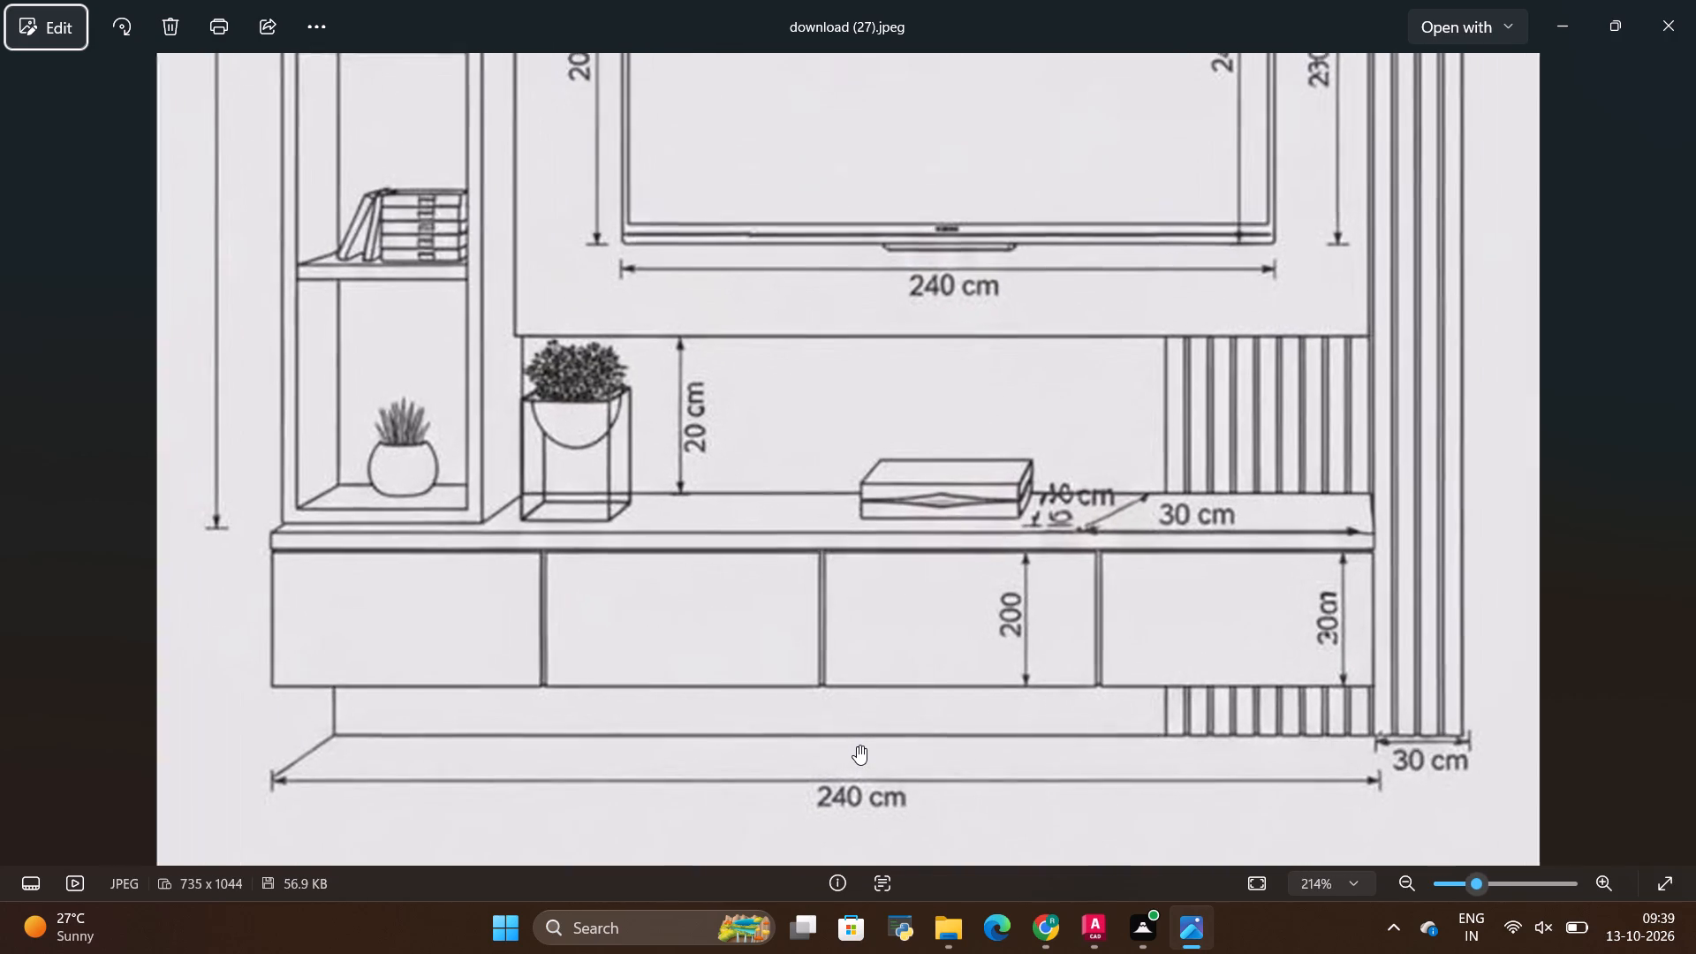
scroll(857, 746, down, 1)
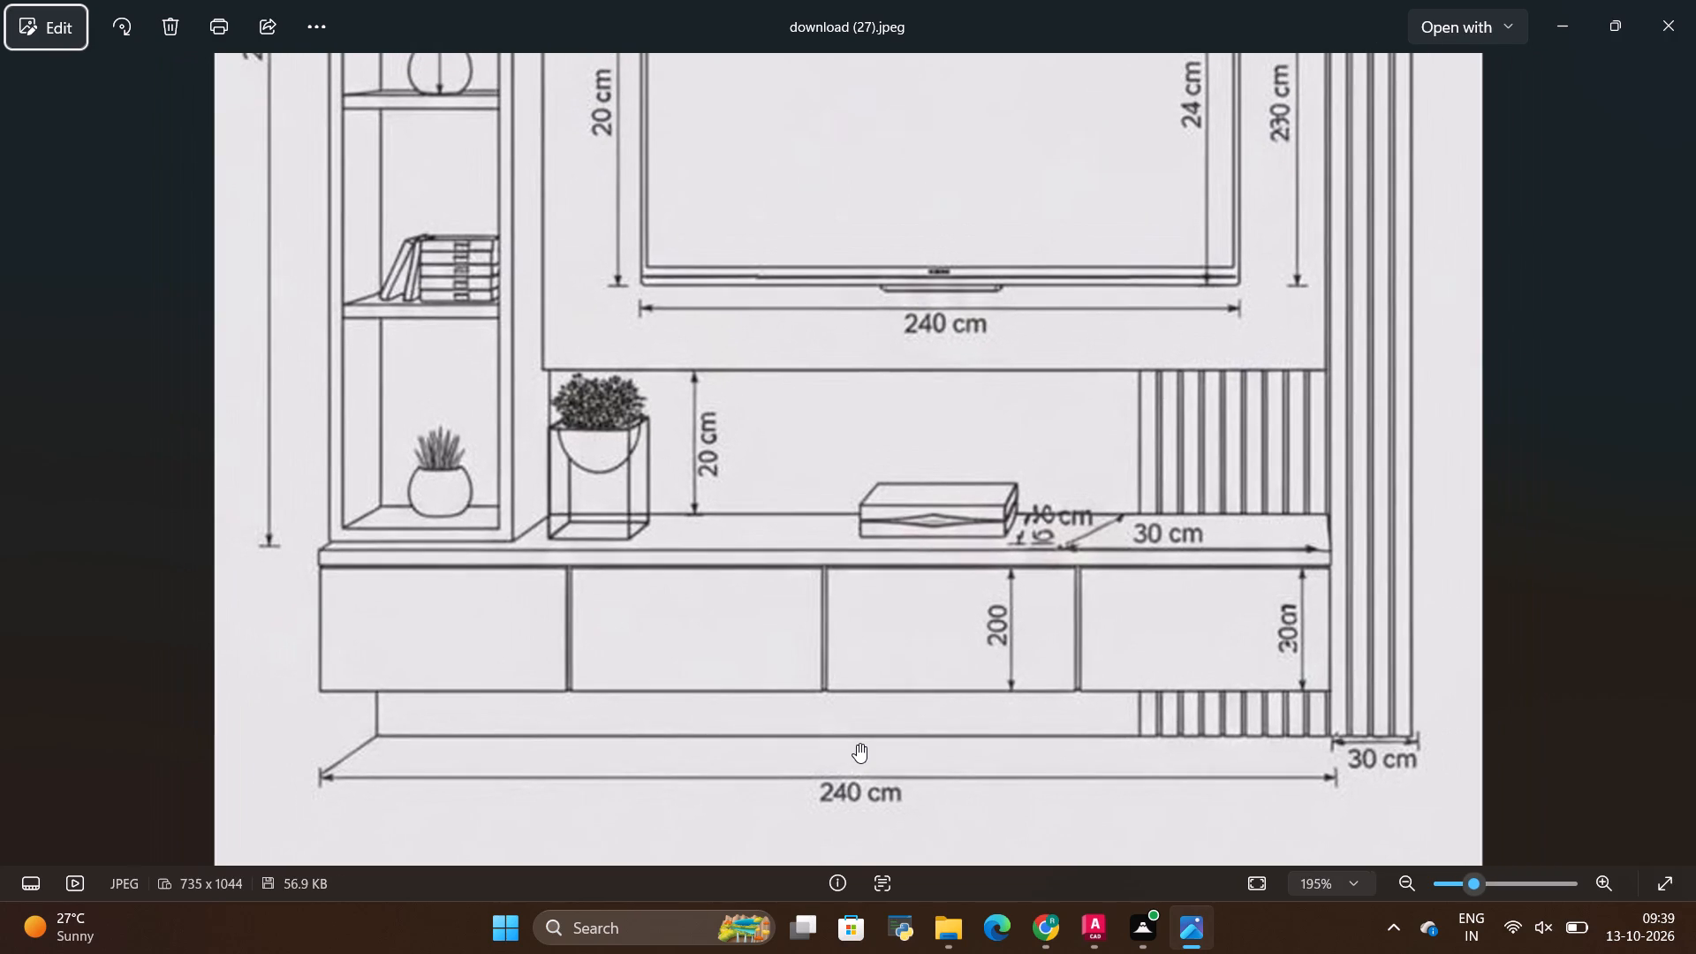
scroll(857, 743, down, 3)
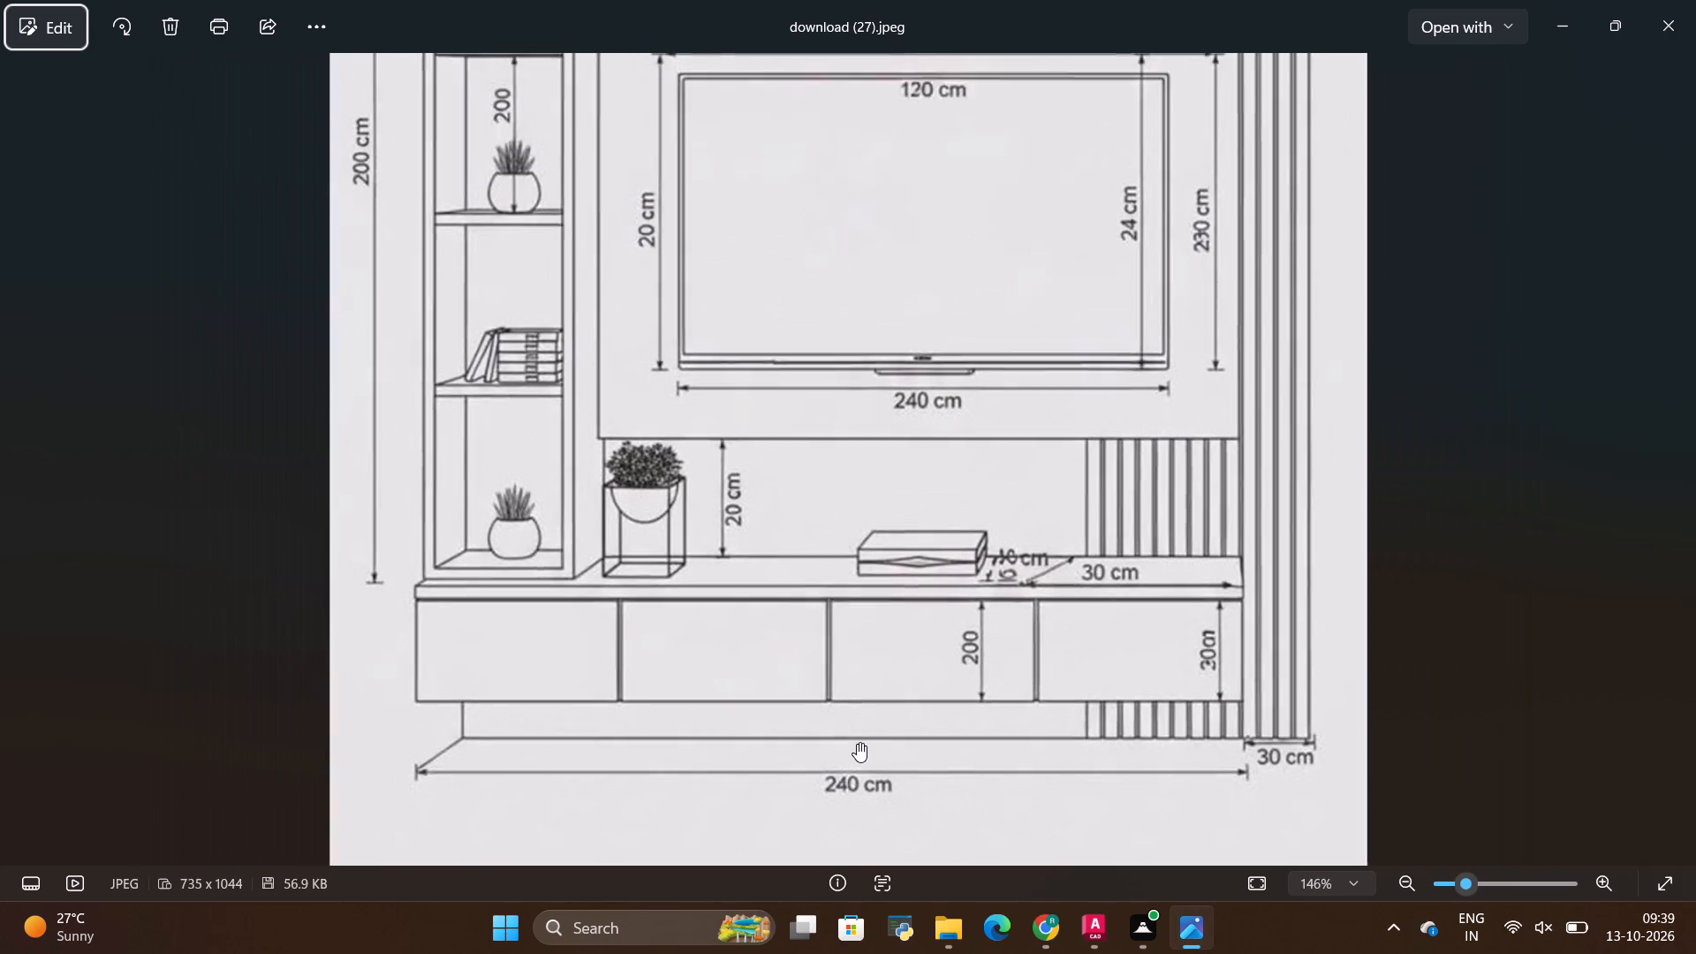
scroll(857, 743, down, 4)
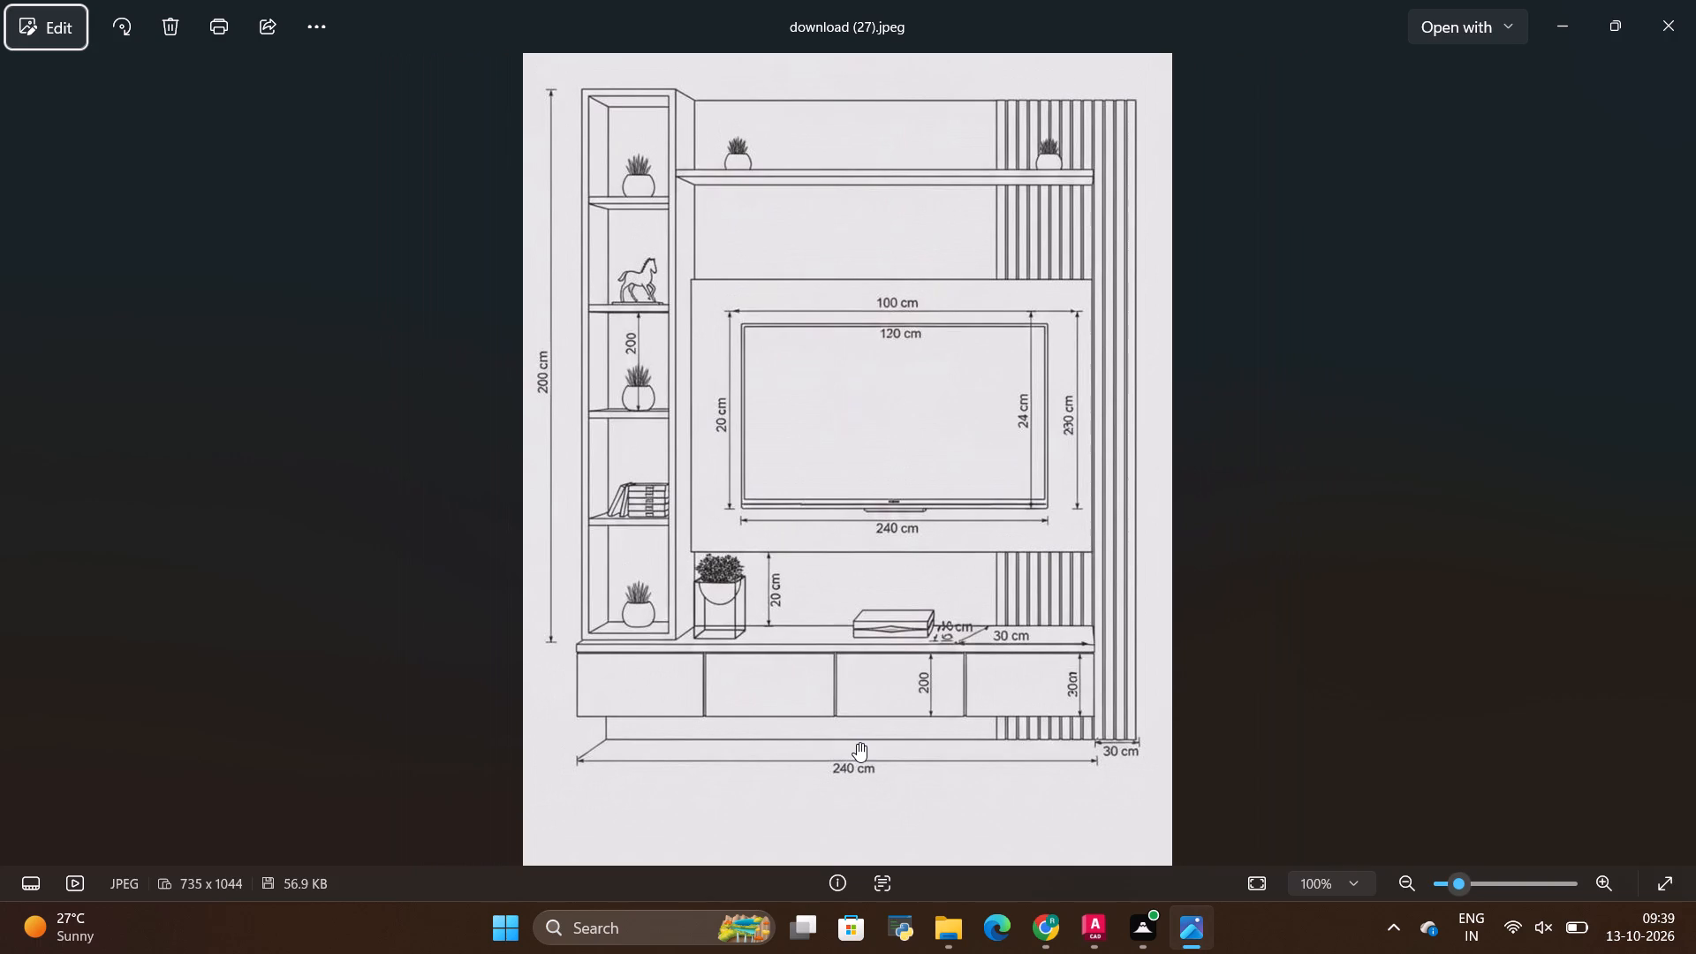
key(alt+Tab)
key(alt+Tab)
Switch to AutoCAD, turn Ortho on and draw a horizontal 2400 mm line for the base cabinet's width.
key(alt+Tab)
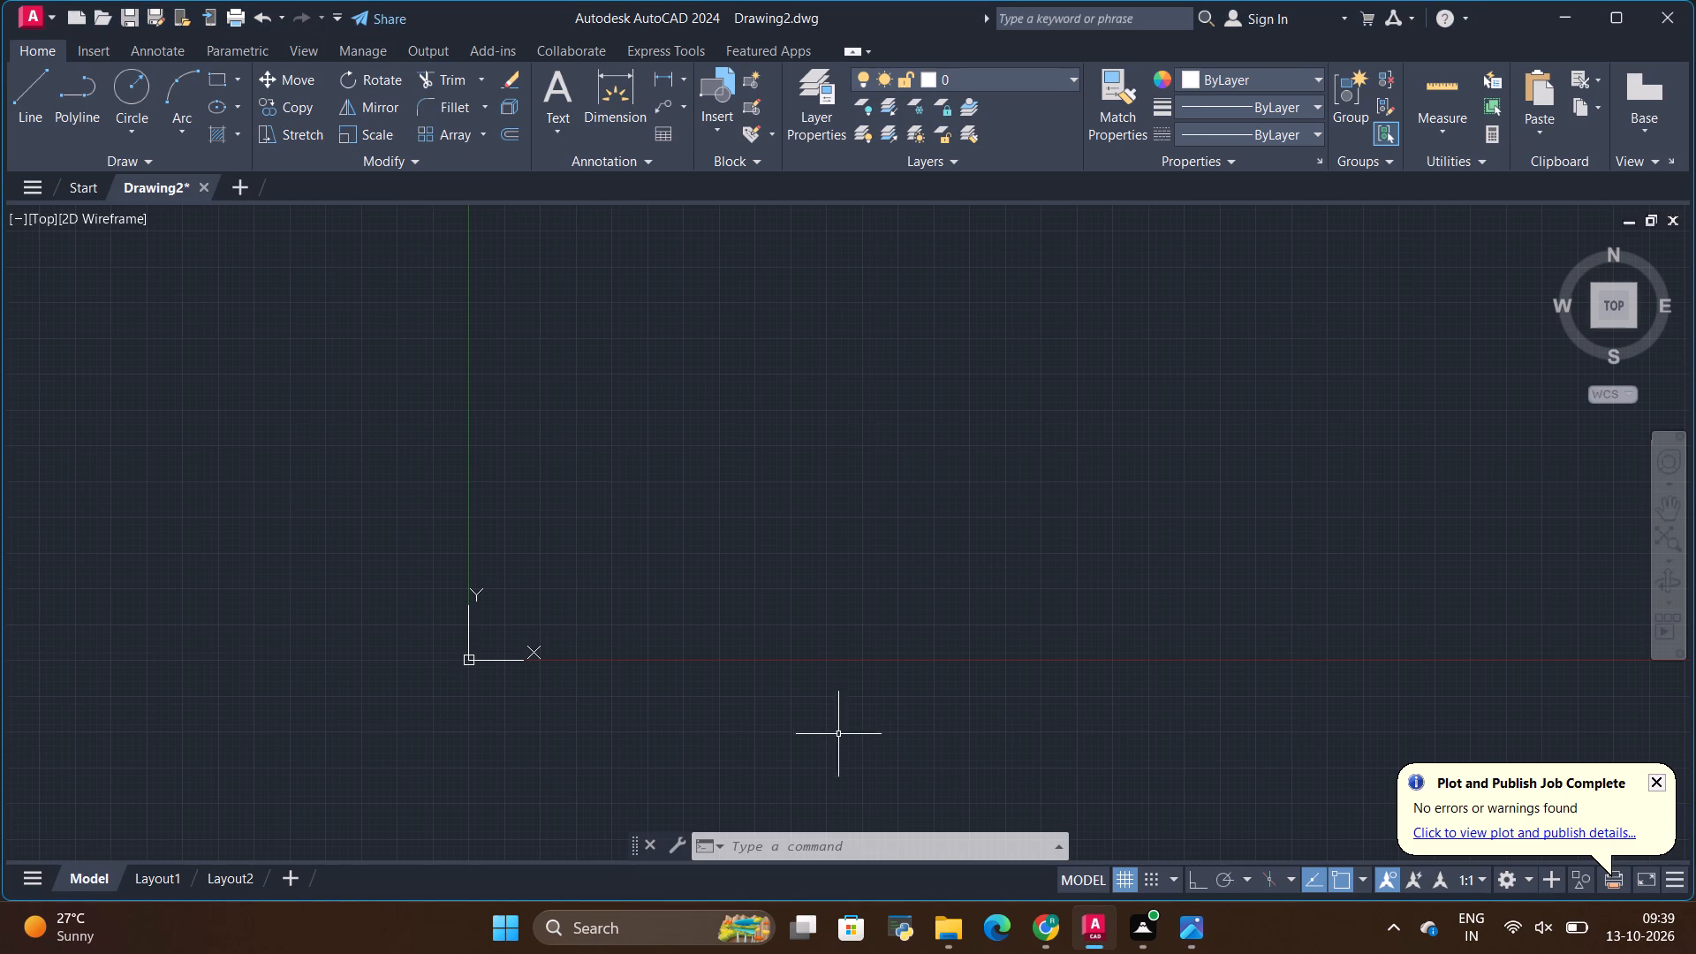
drag(22, 91, 32, 95)
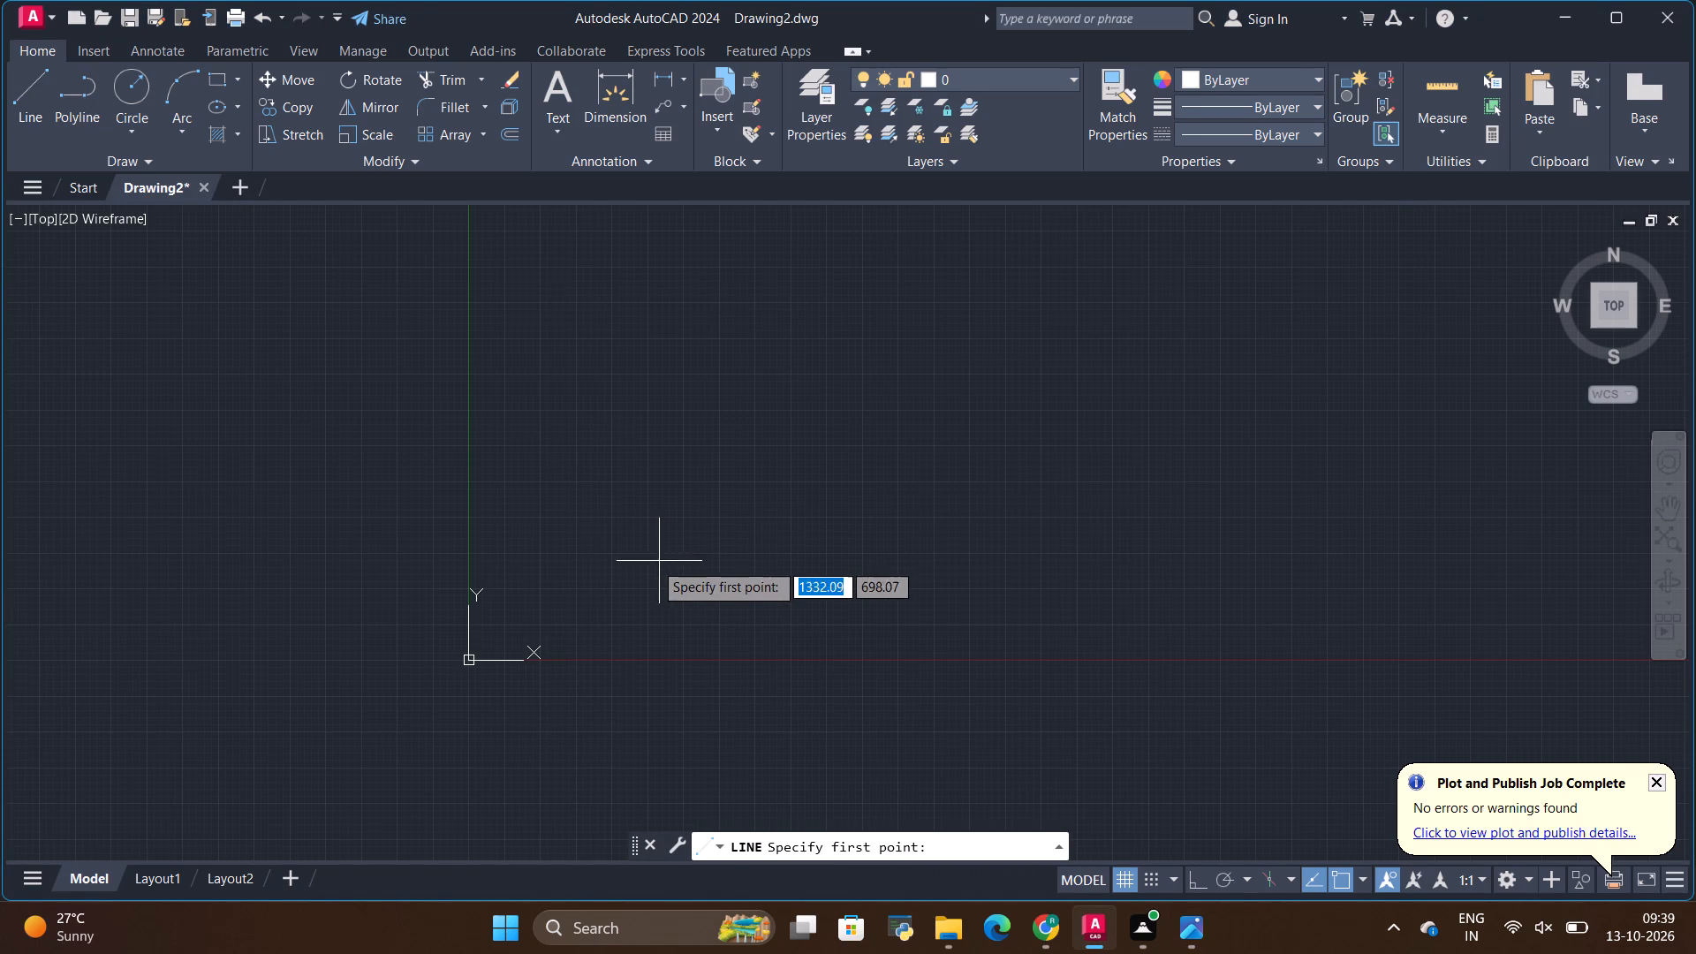
click(611, 570)
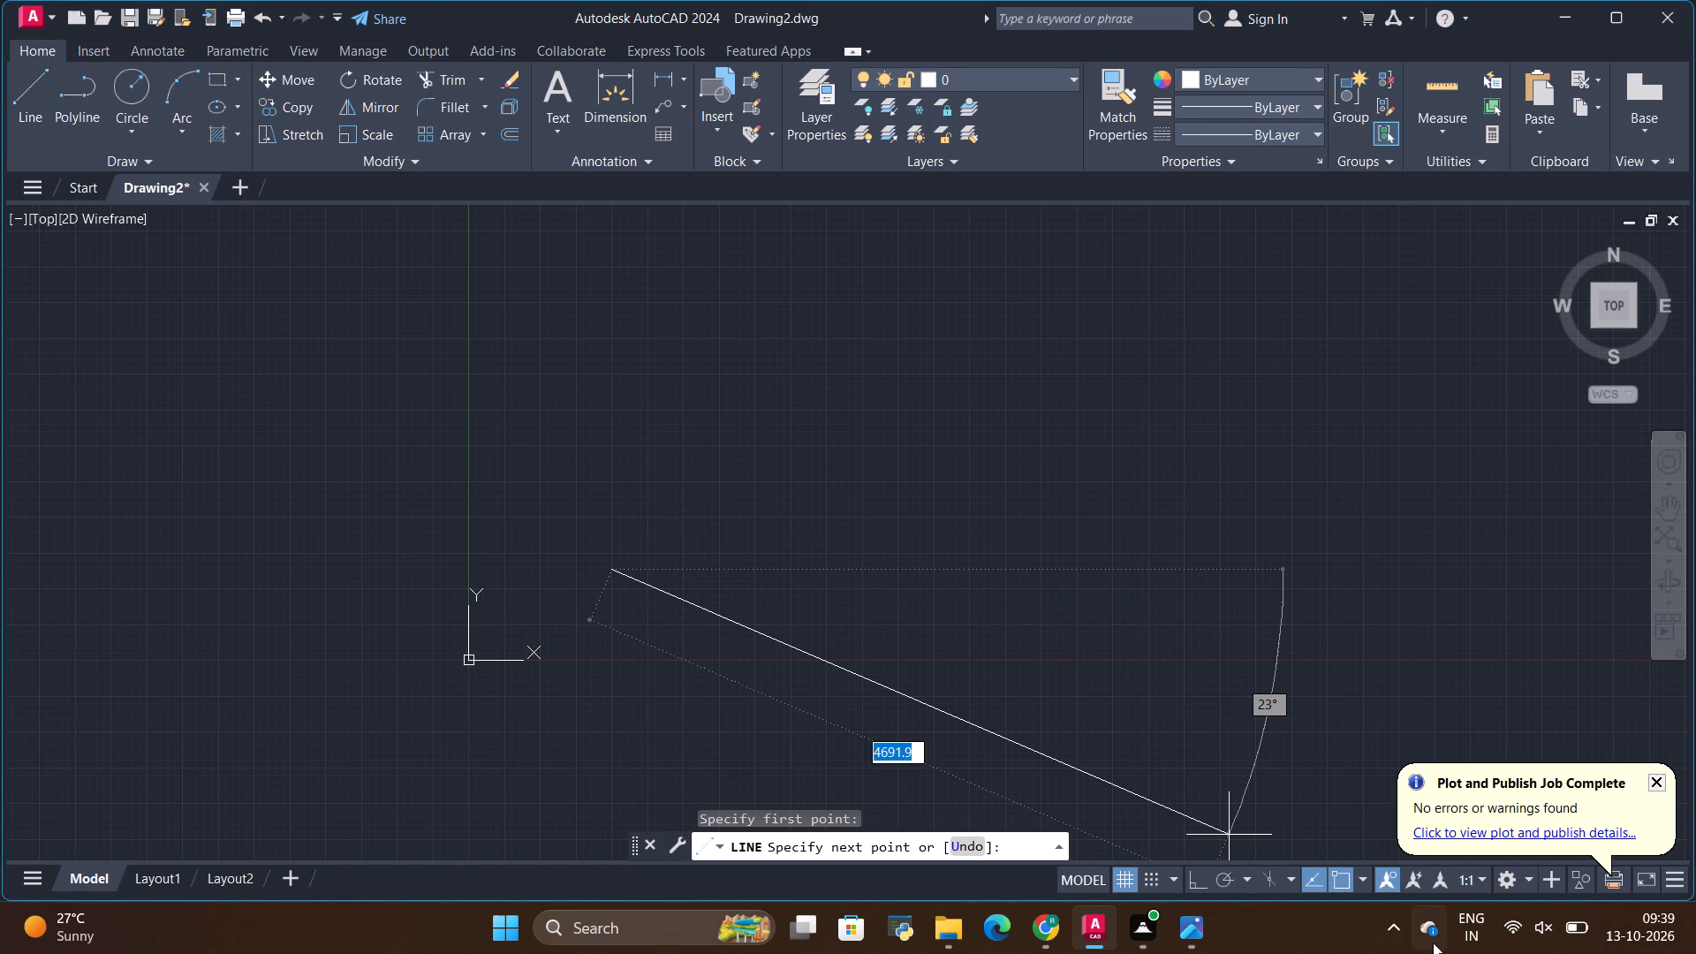
click(1198, 884)
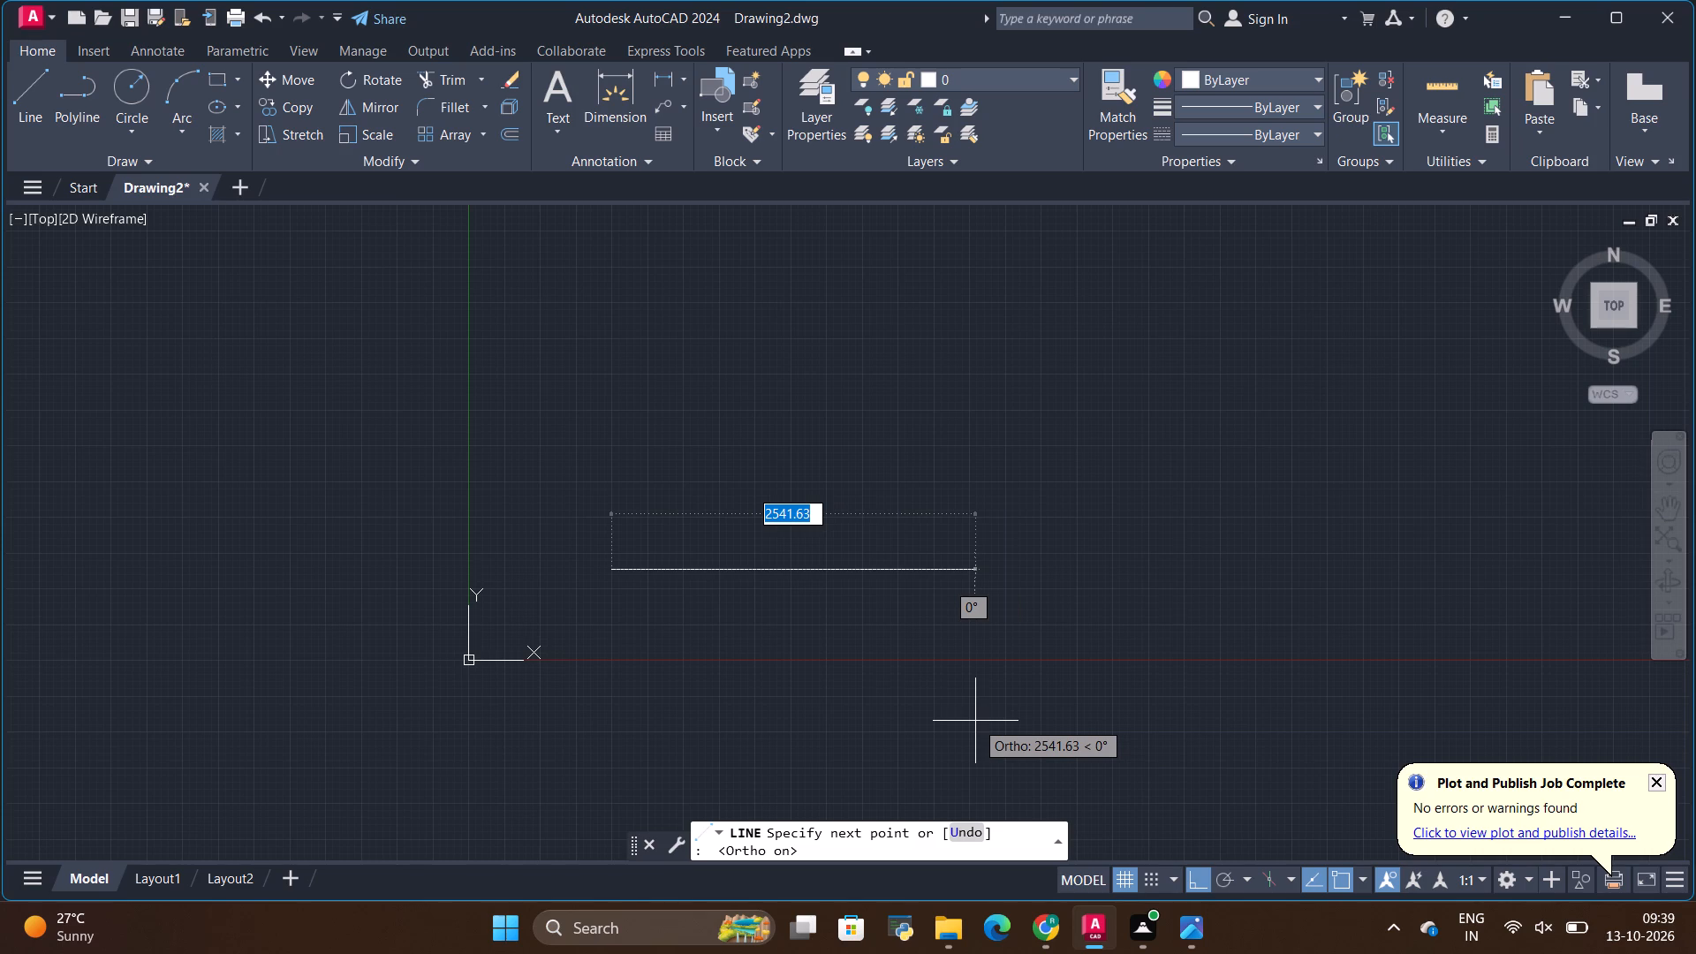
key(BackSpace)
text(24)
text(00)
key(Return)
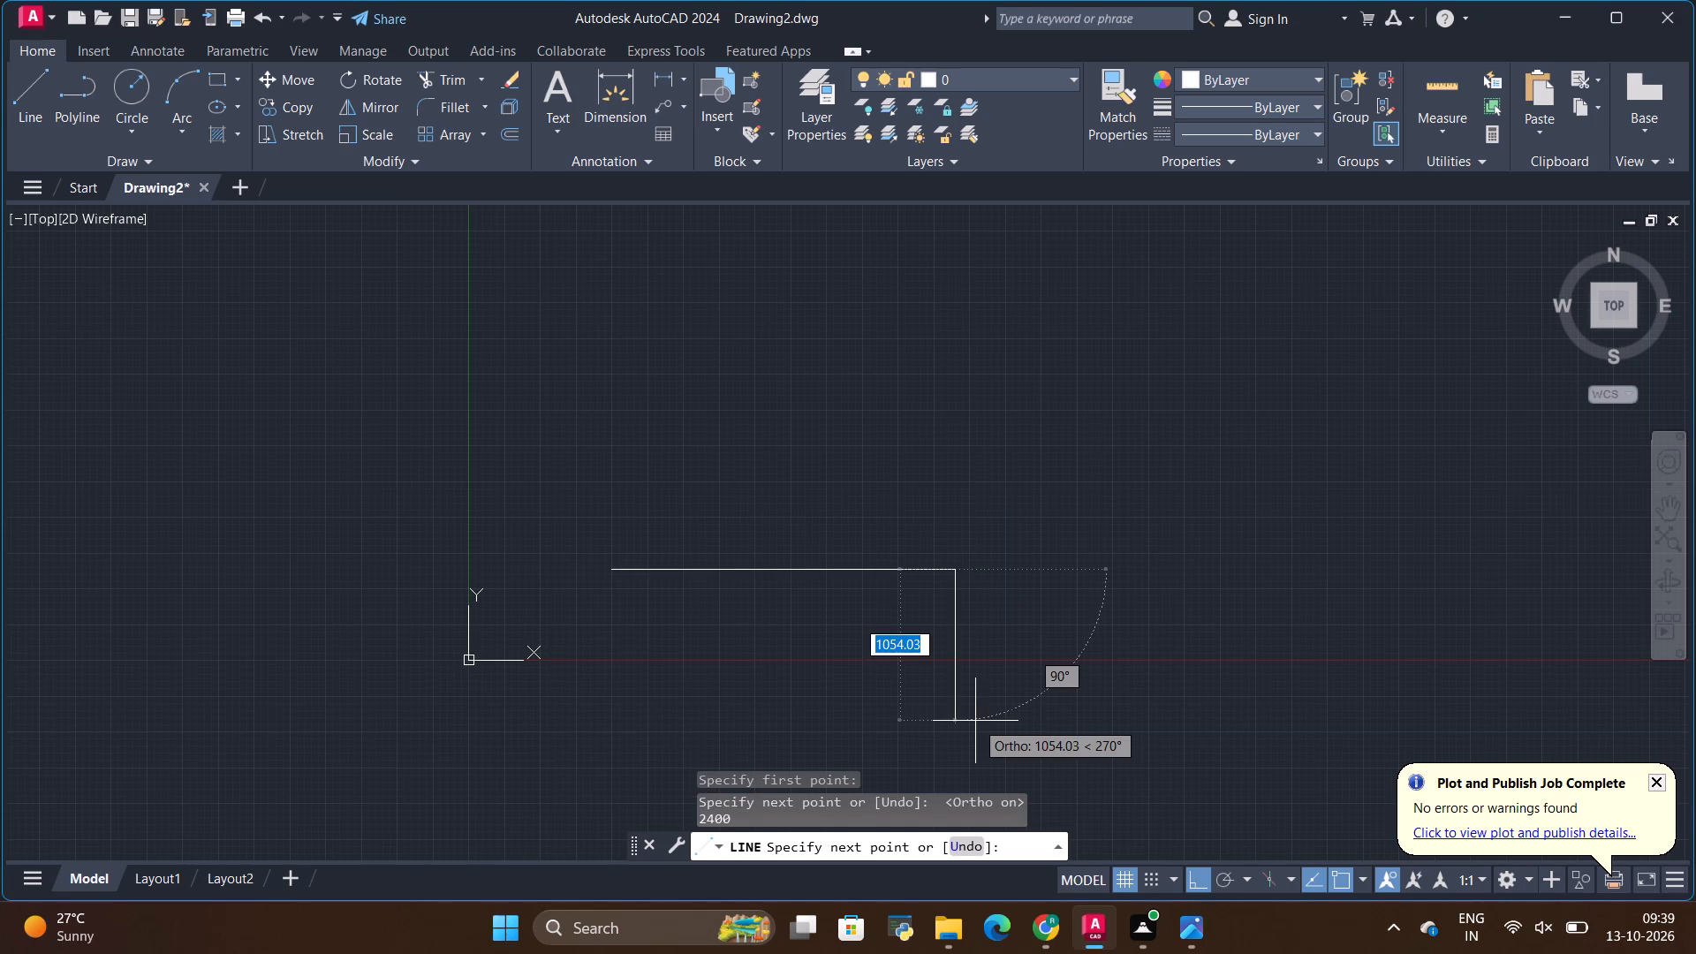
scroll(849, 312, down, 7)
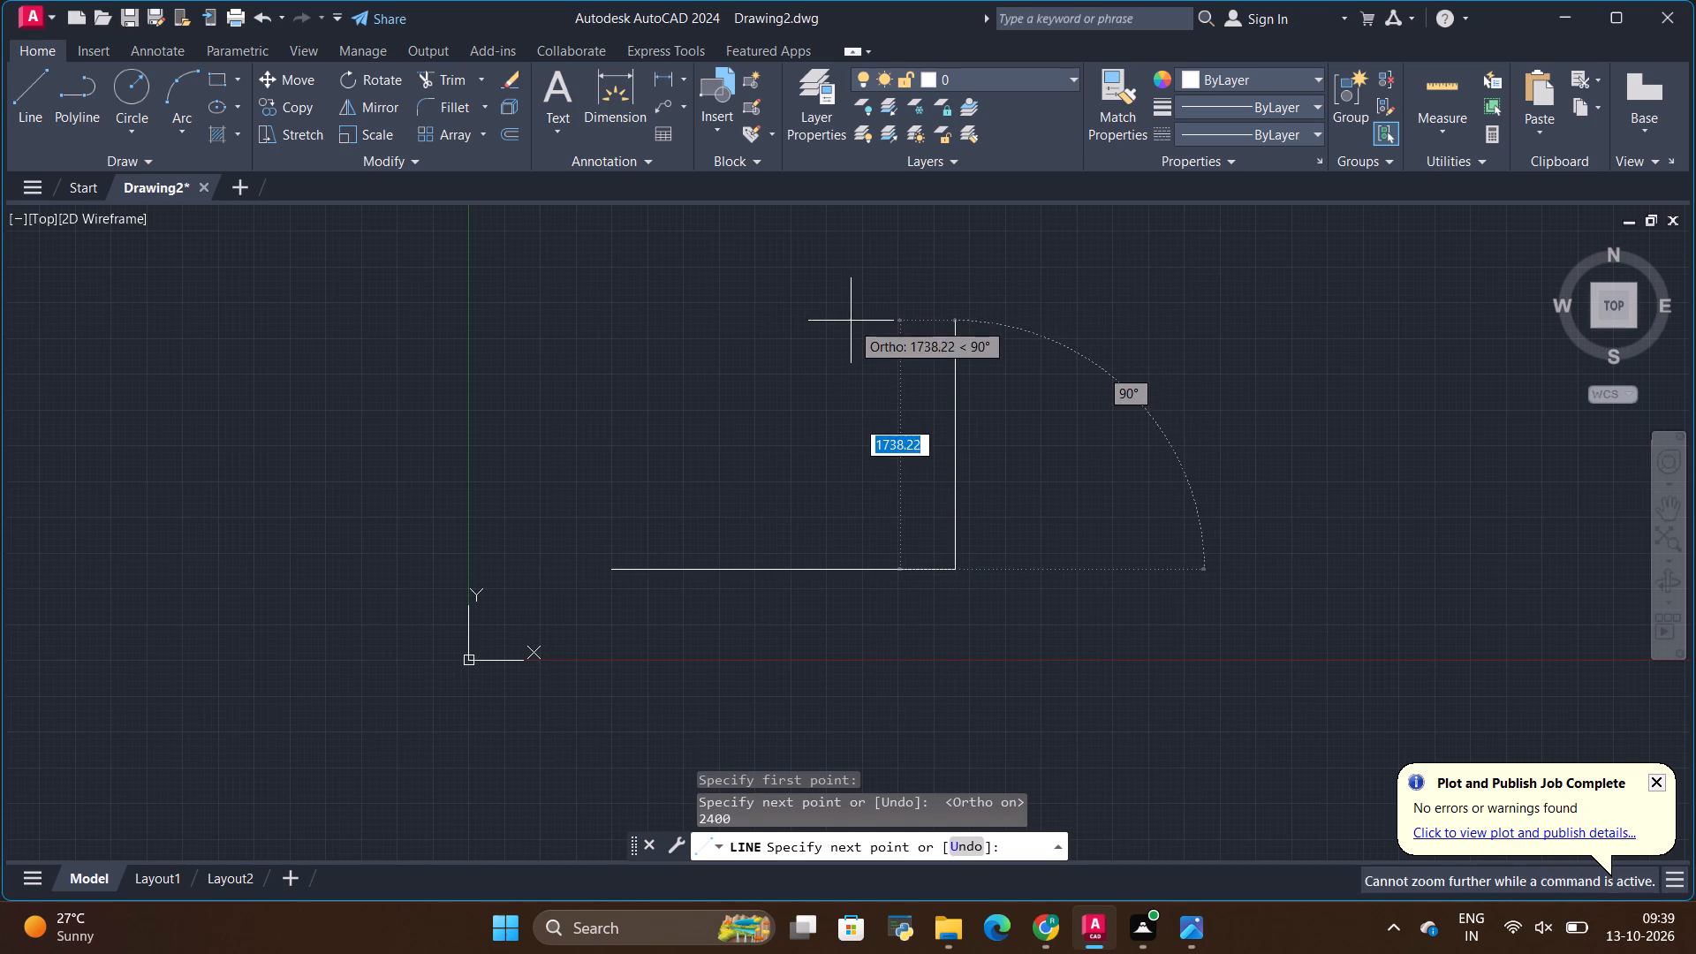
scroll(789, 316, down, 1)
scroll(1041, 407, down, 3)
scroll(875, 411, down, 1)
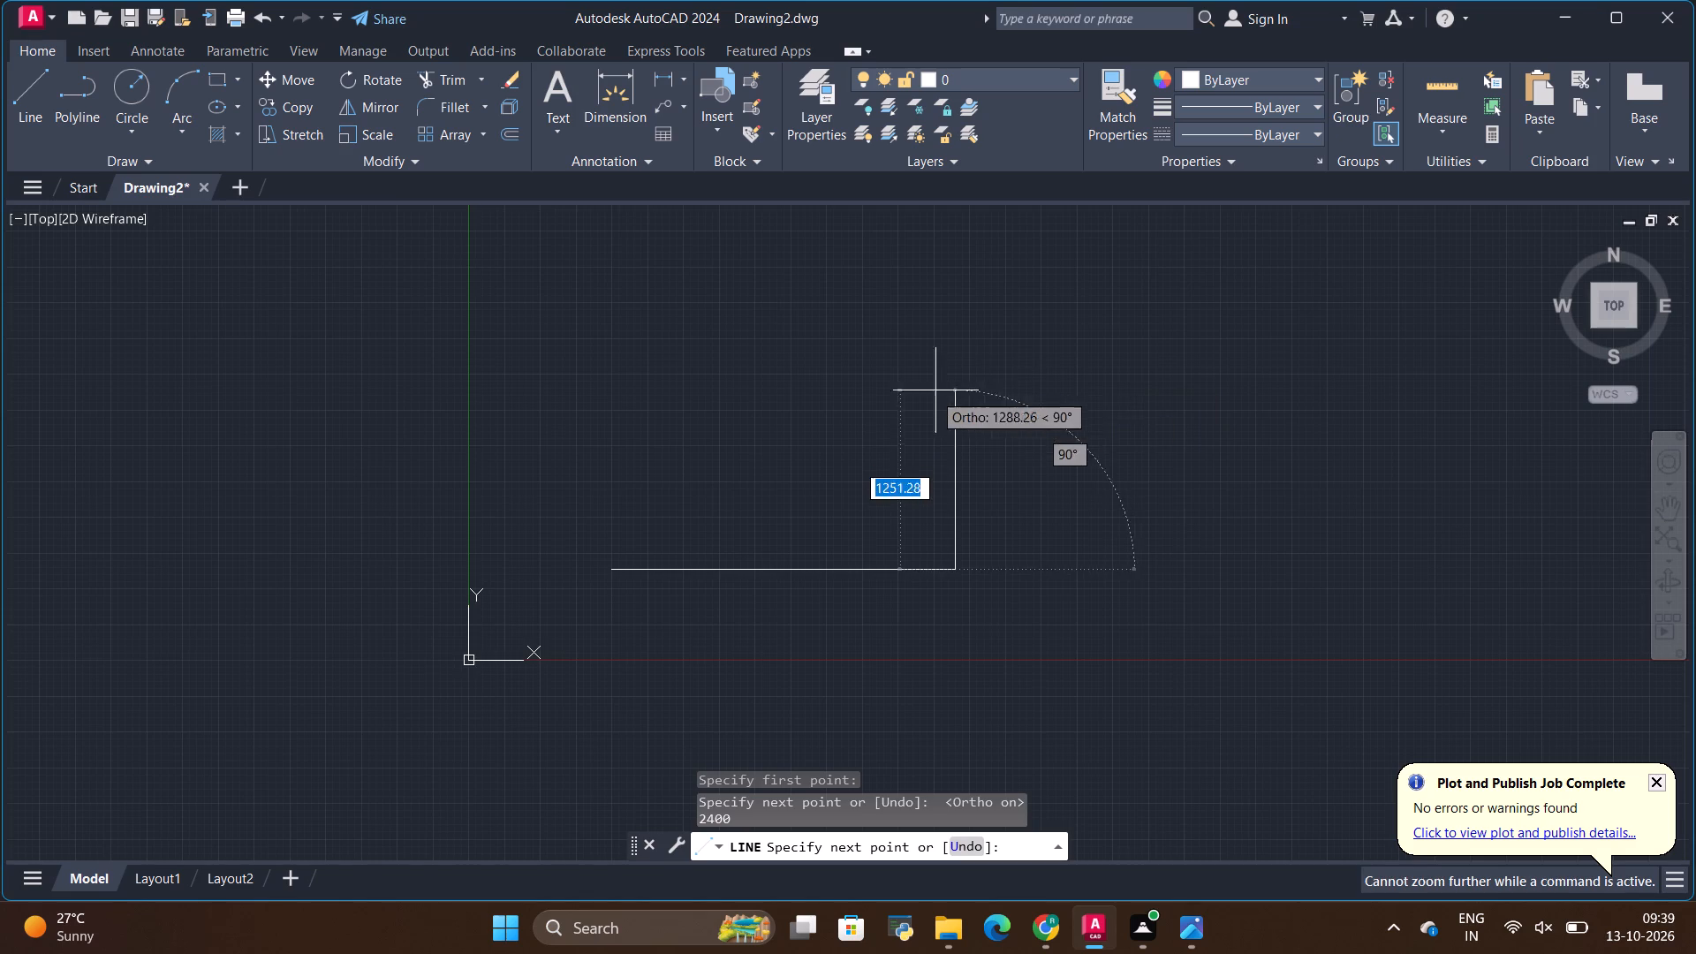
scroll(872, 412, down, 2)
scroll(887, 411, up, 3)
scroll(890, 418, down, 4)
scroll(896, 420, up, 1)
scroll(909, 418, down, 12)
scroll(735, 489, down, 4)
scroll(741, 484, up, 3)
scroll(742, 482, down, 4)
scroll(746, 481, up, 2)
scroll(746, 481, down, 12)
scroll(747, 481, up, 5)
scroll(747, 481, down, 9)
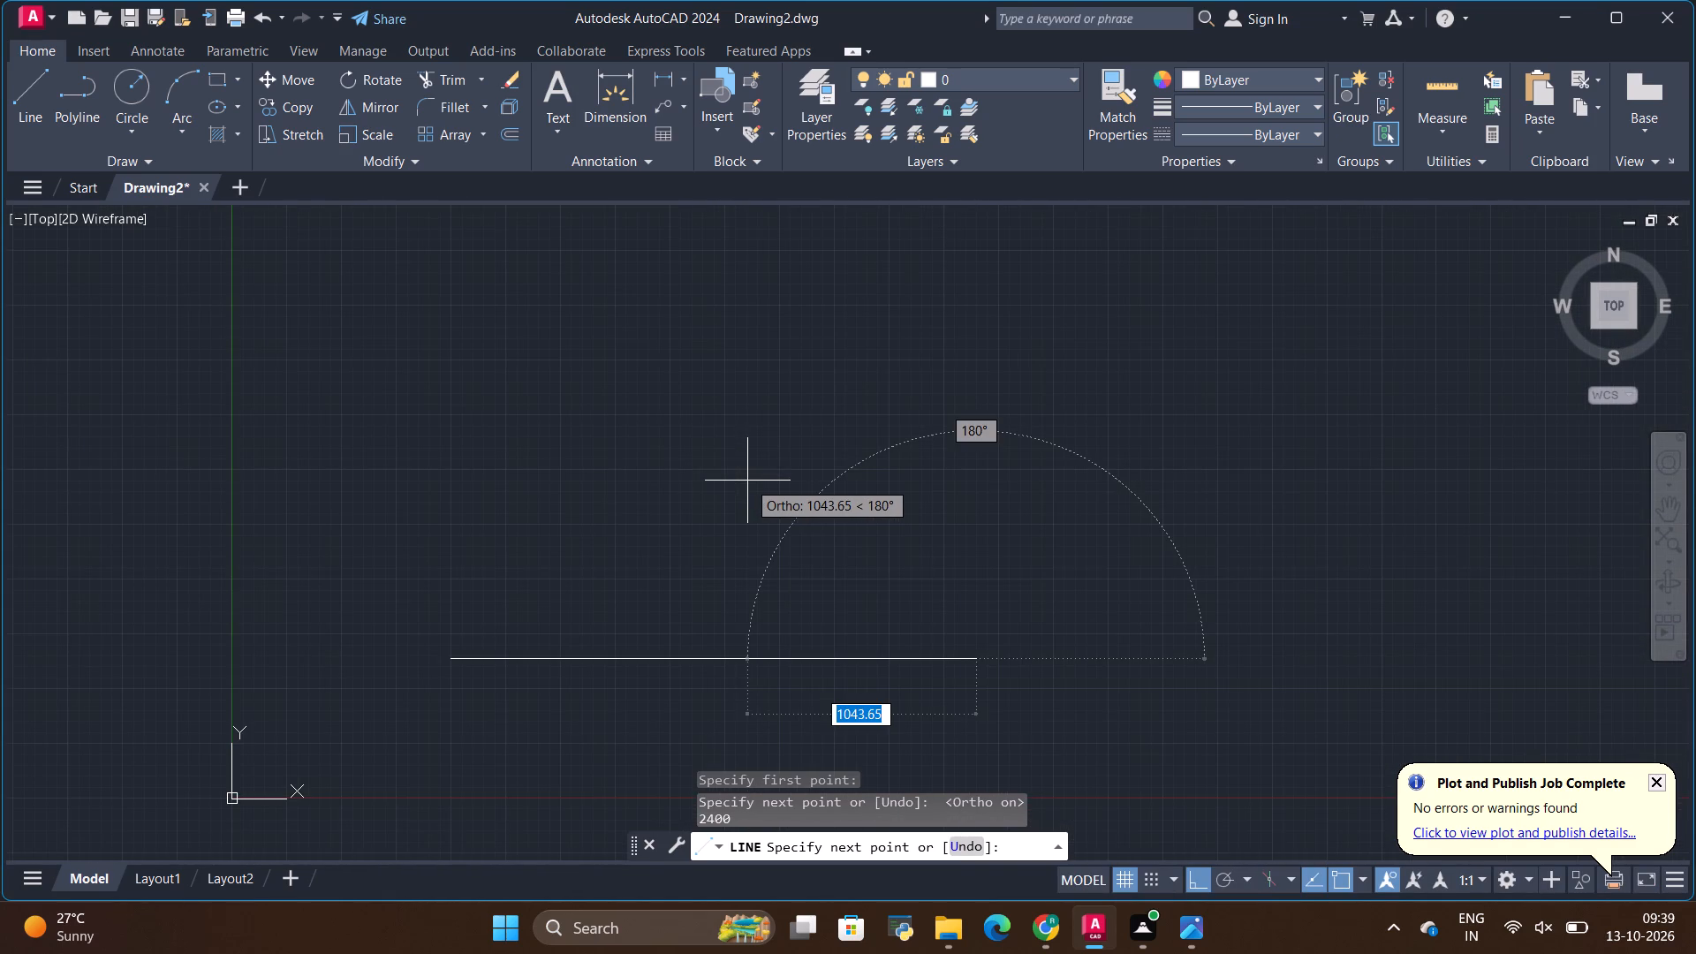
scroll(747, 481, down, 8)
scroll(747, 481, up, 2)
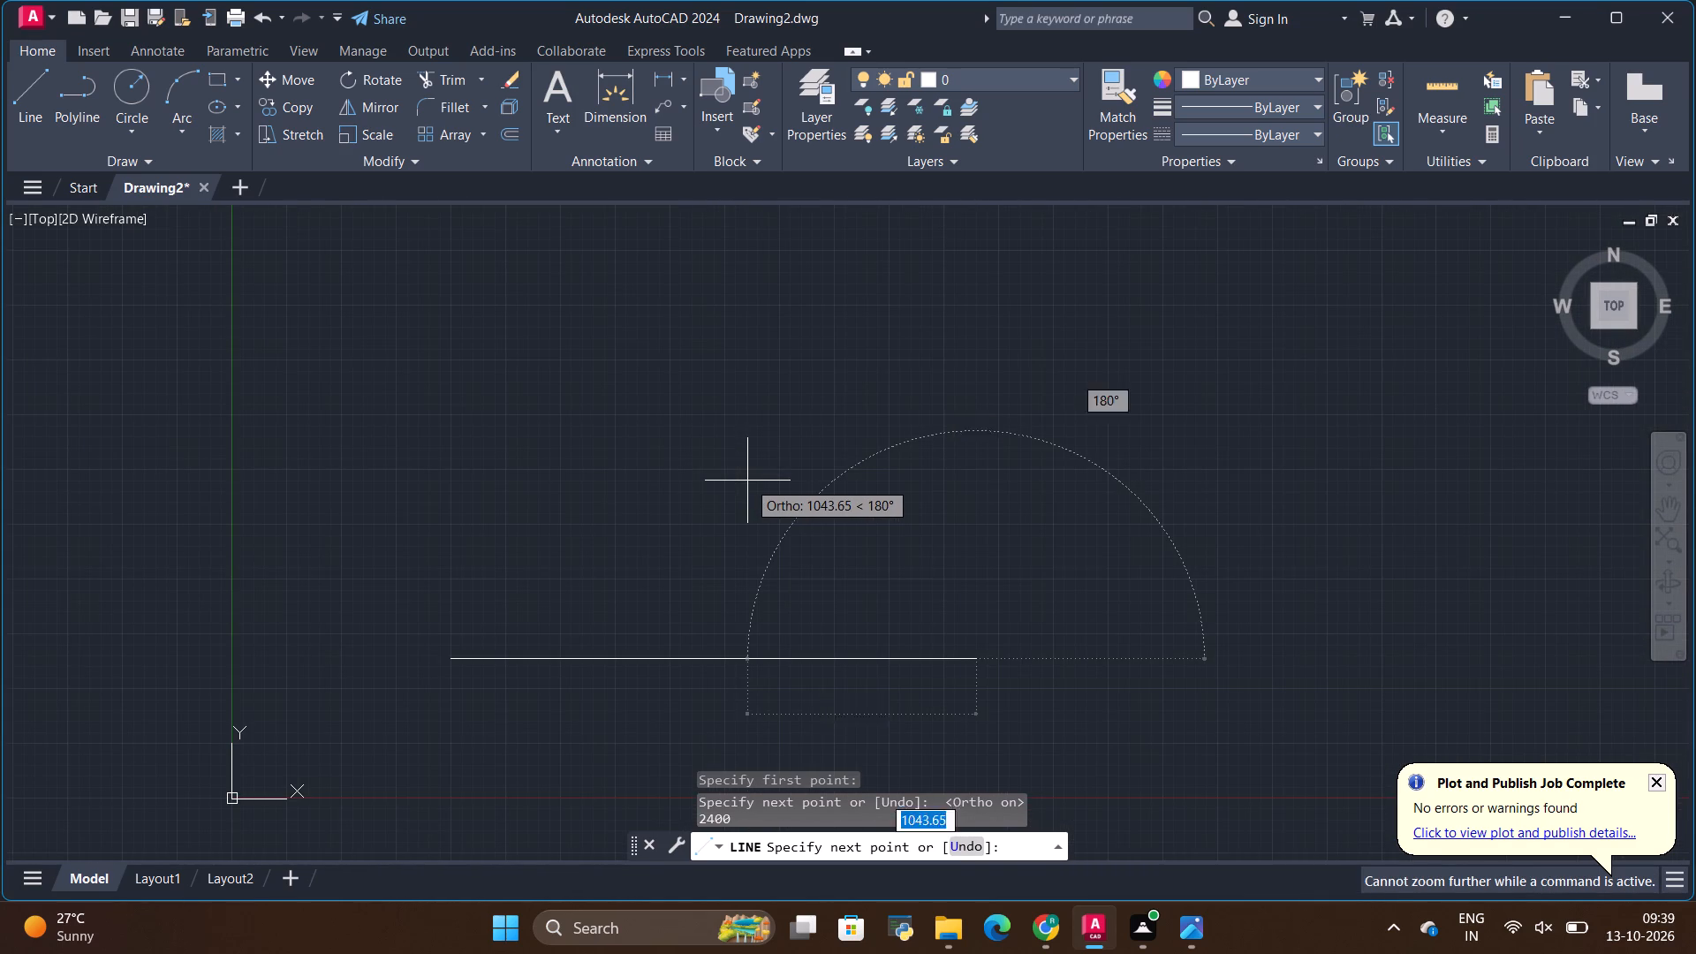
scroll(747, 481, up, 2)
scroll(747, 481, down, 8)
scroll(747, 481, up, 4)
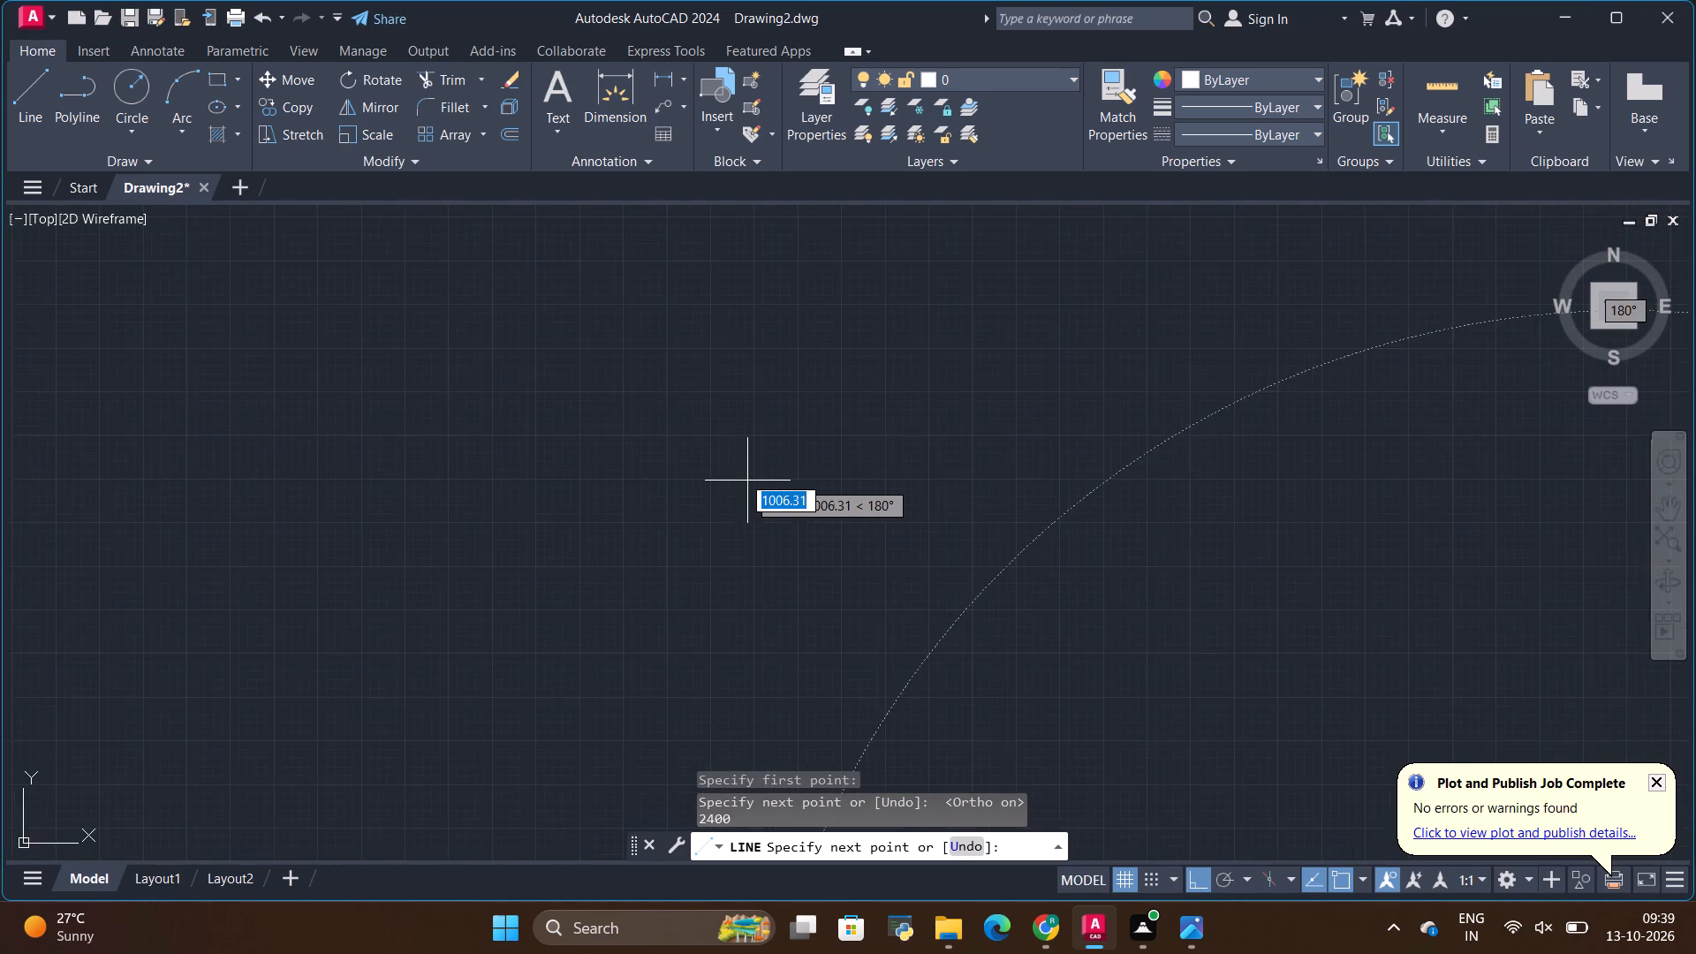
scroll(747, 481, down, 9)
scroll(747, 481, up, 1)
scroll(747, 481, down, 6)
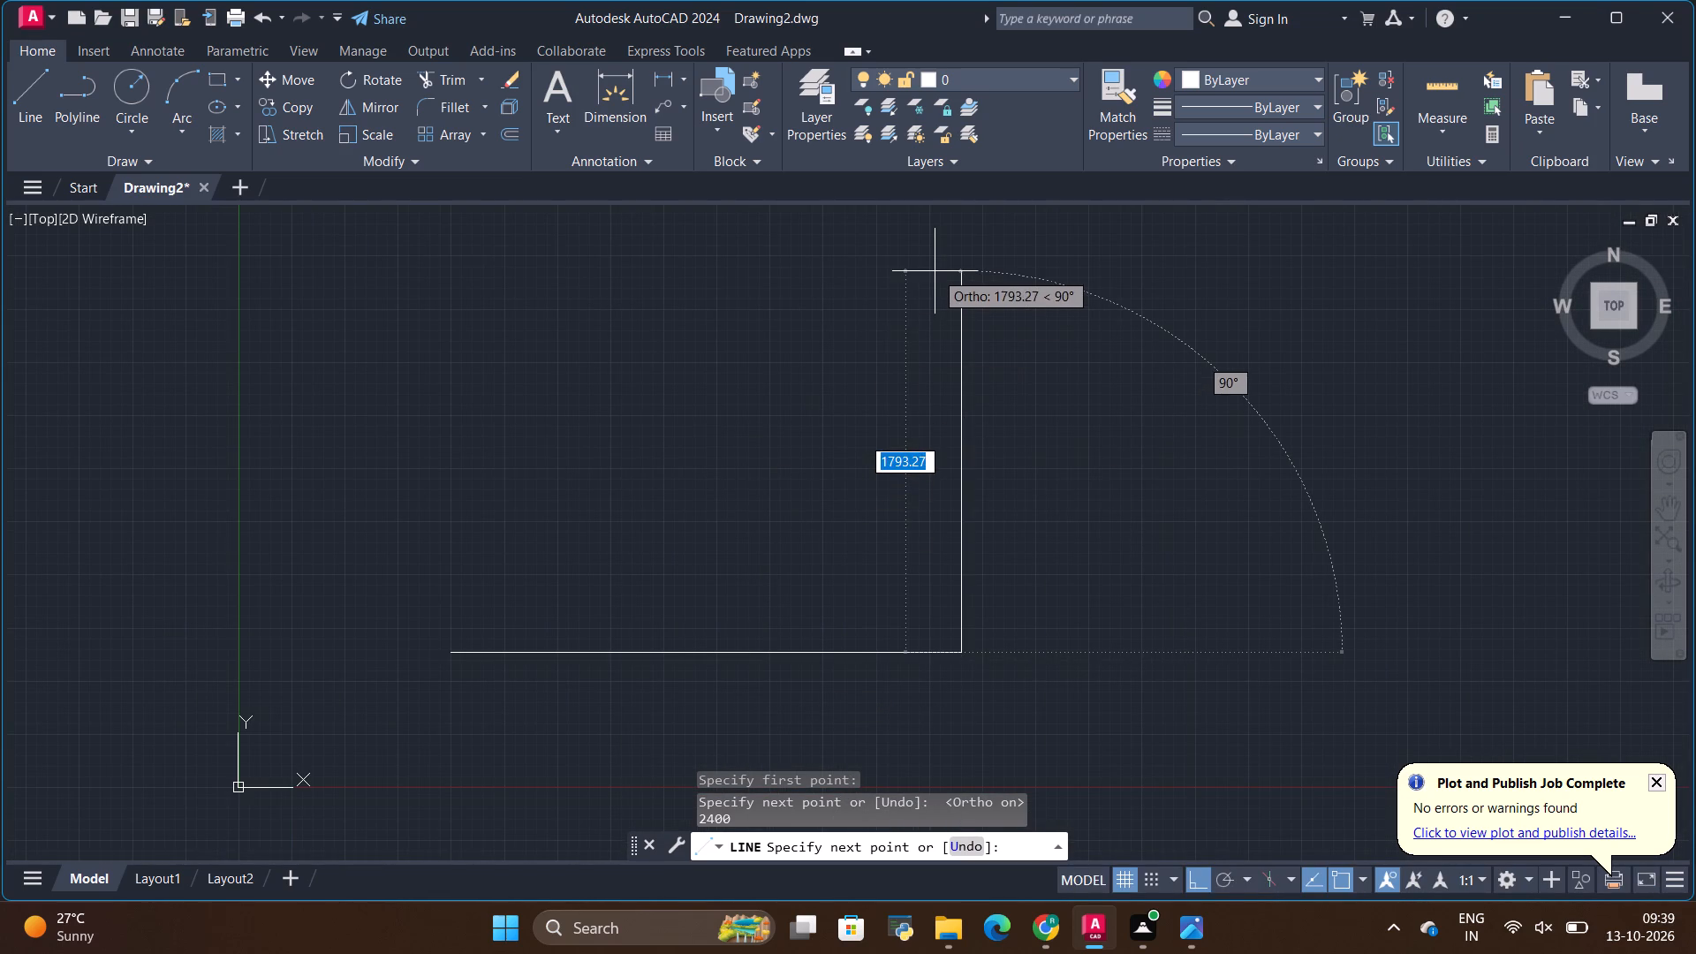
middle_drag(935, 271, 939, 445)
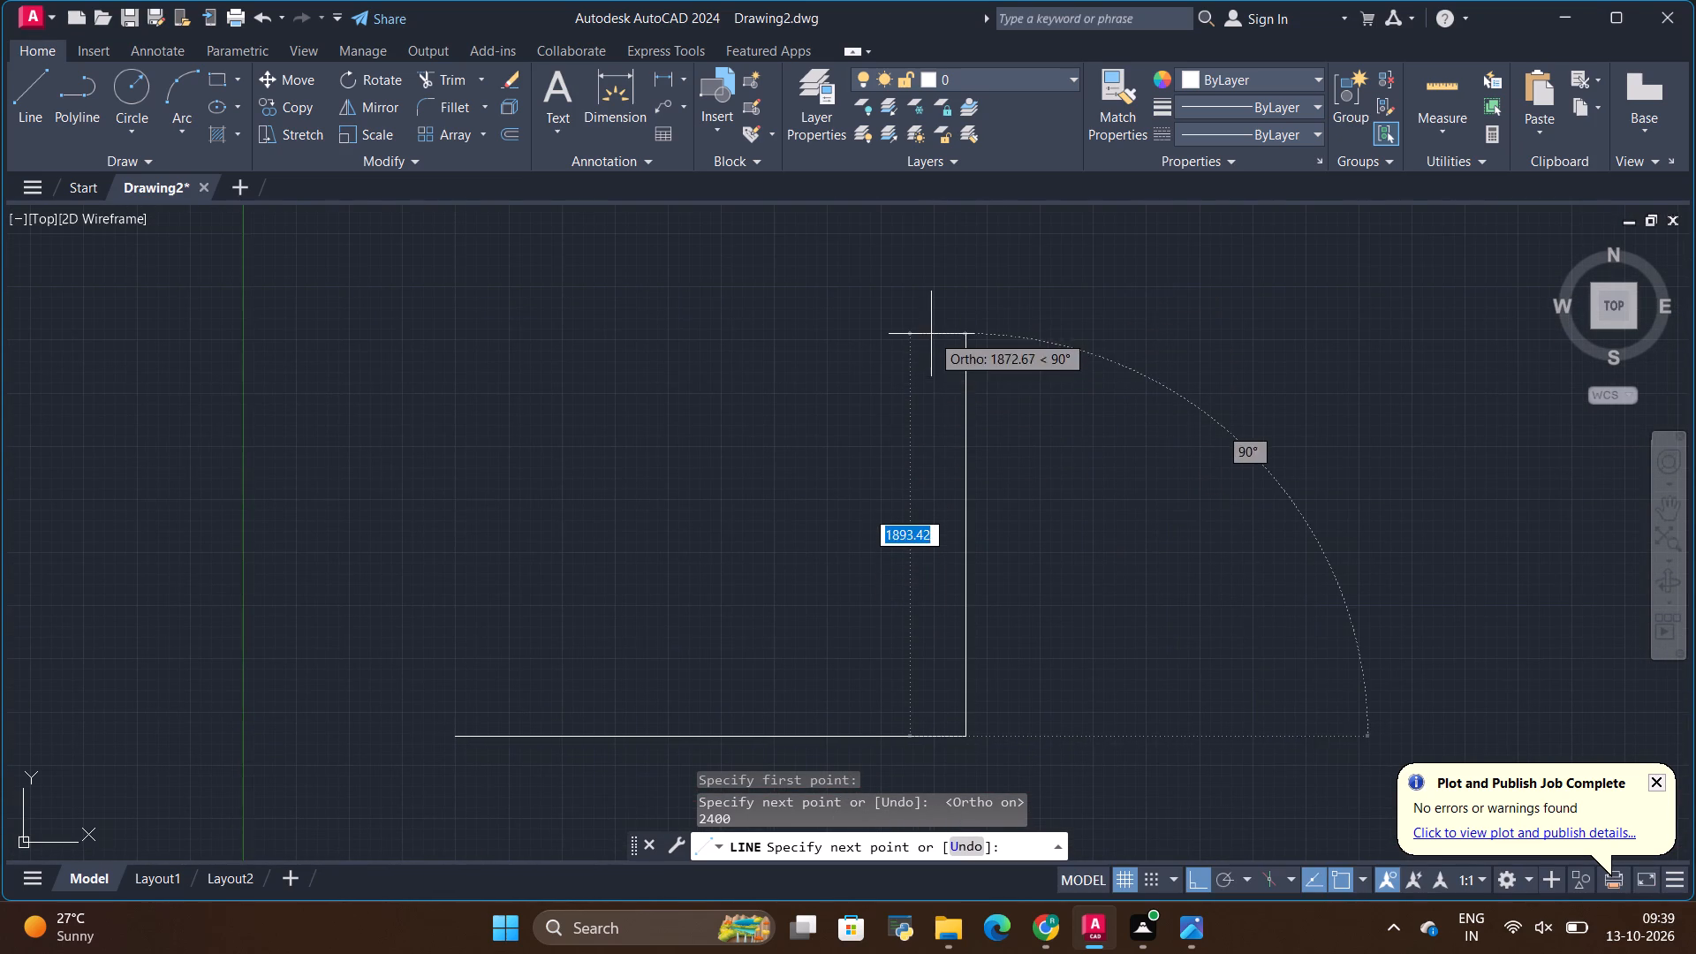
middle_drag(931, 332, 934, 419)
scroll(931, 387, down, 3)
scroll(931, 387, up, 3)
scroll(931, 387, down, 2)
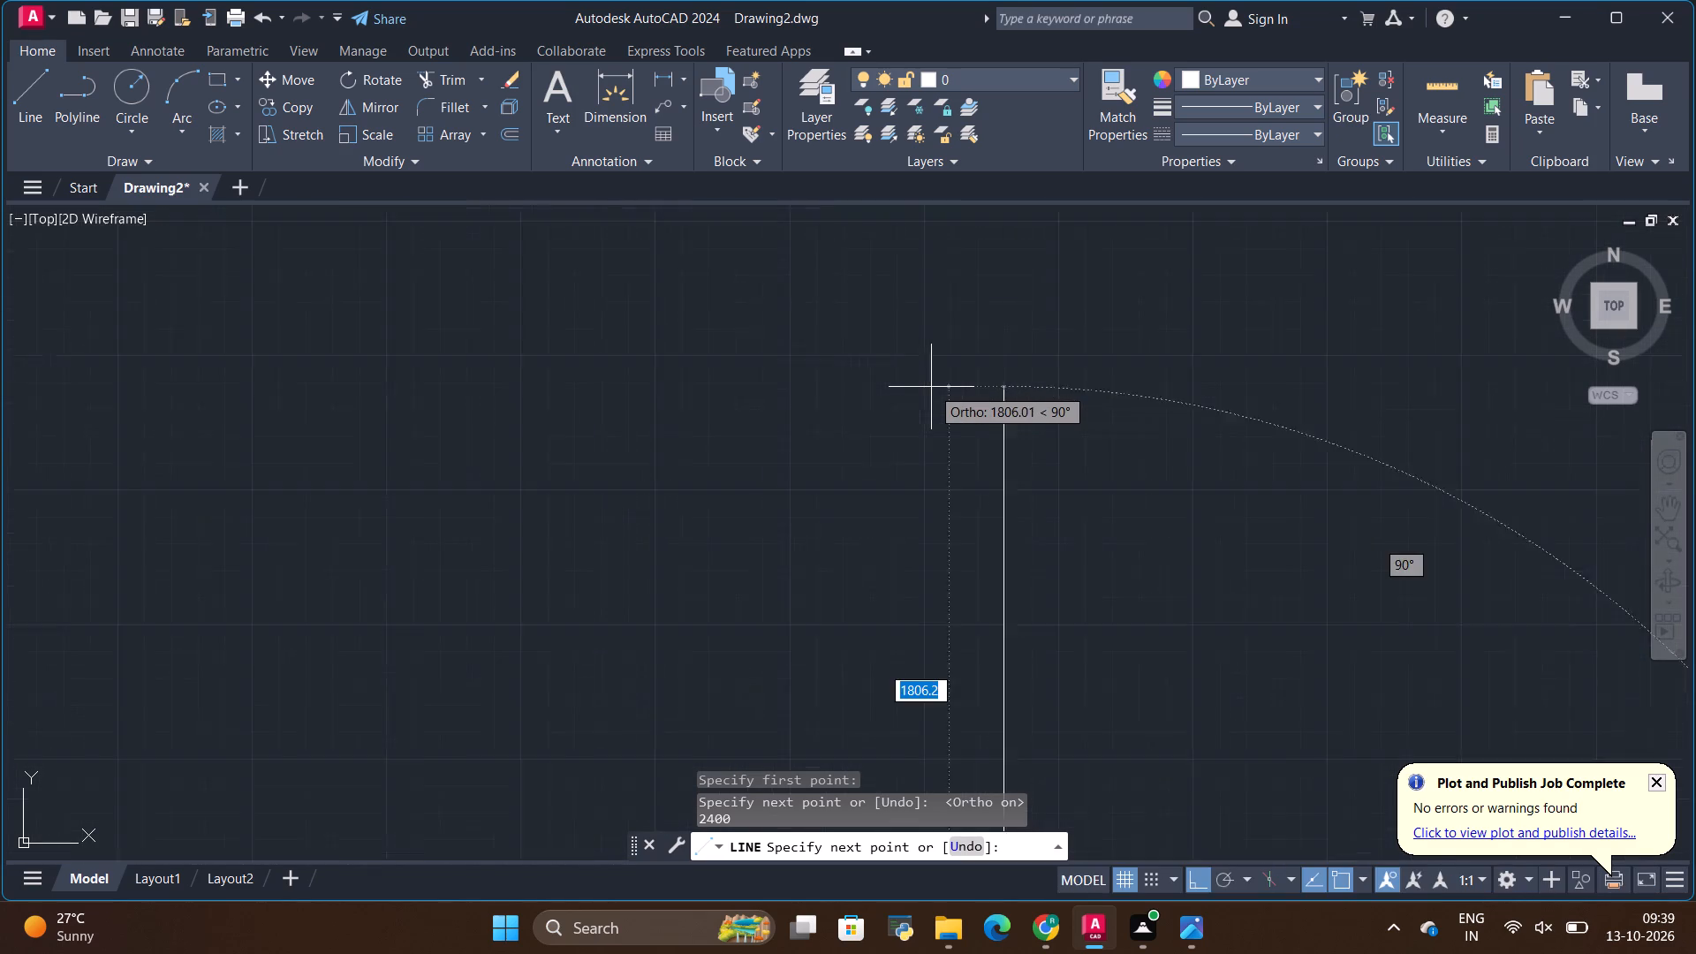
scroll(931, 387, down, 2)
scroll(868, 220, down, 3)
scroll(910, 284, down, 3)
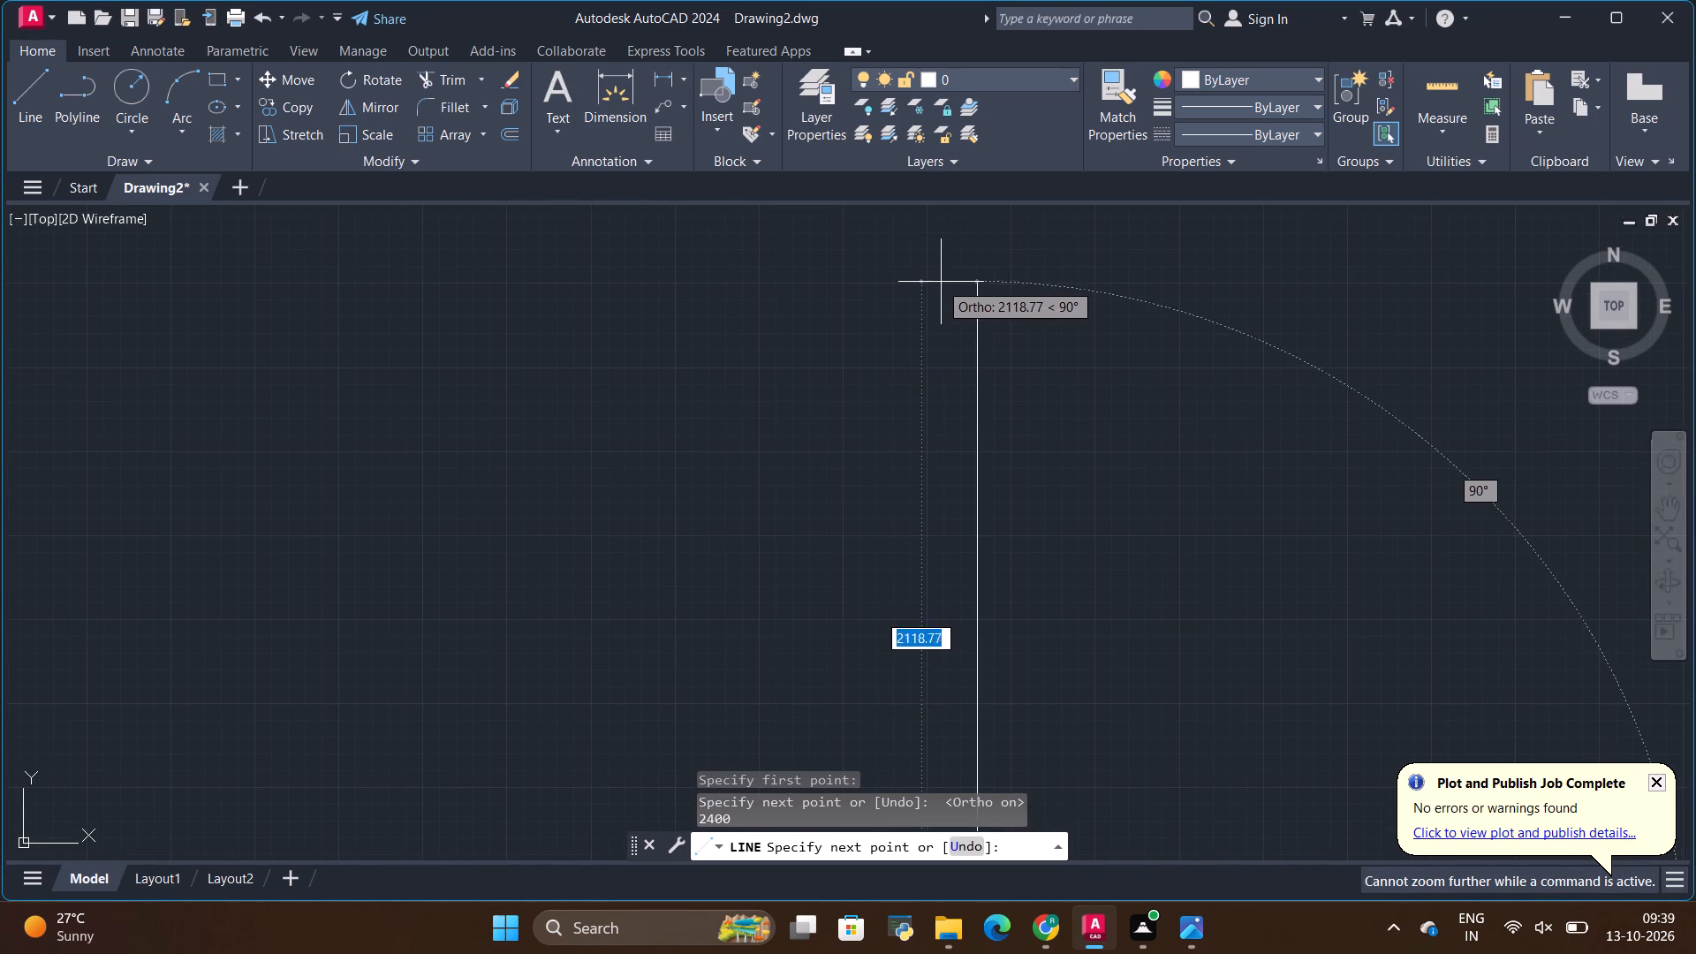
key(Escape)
Begin a vertical line going upward from the right end of the 2400 mm base line.
scroll(937, 283, down, 2)
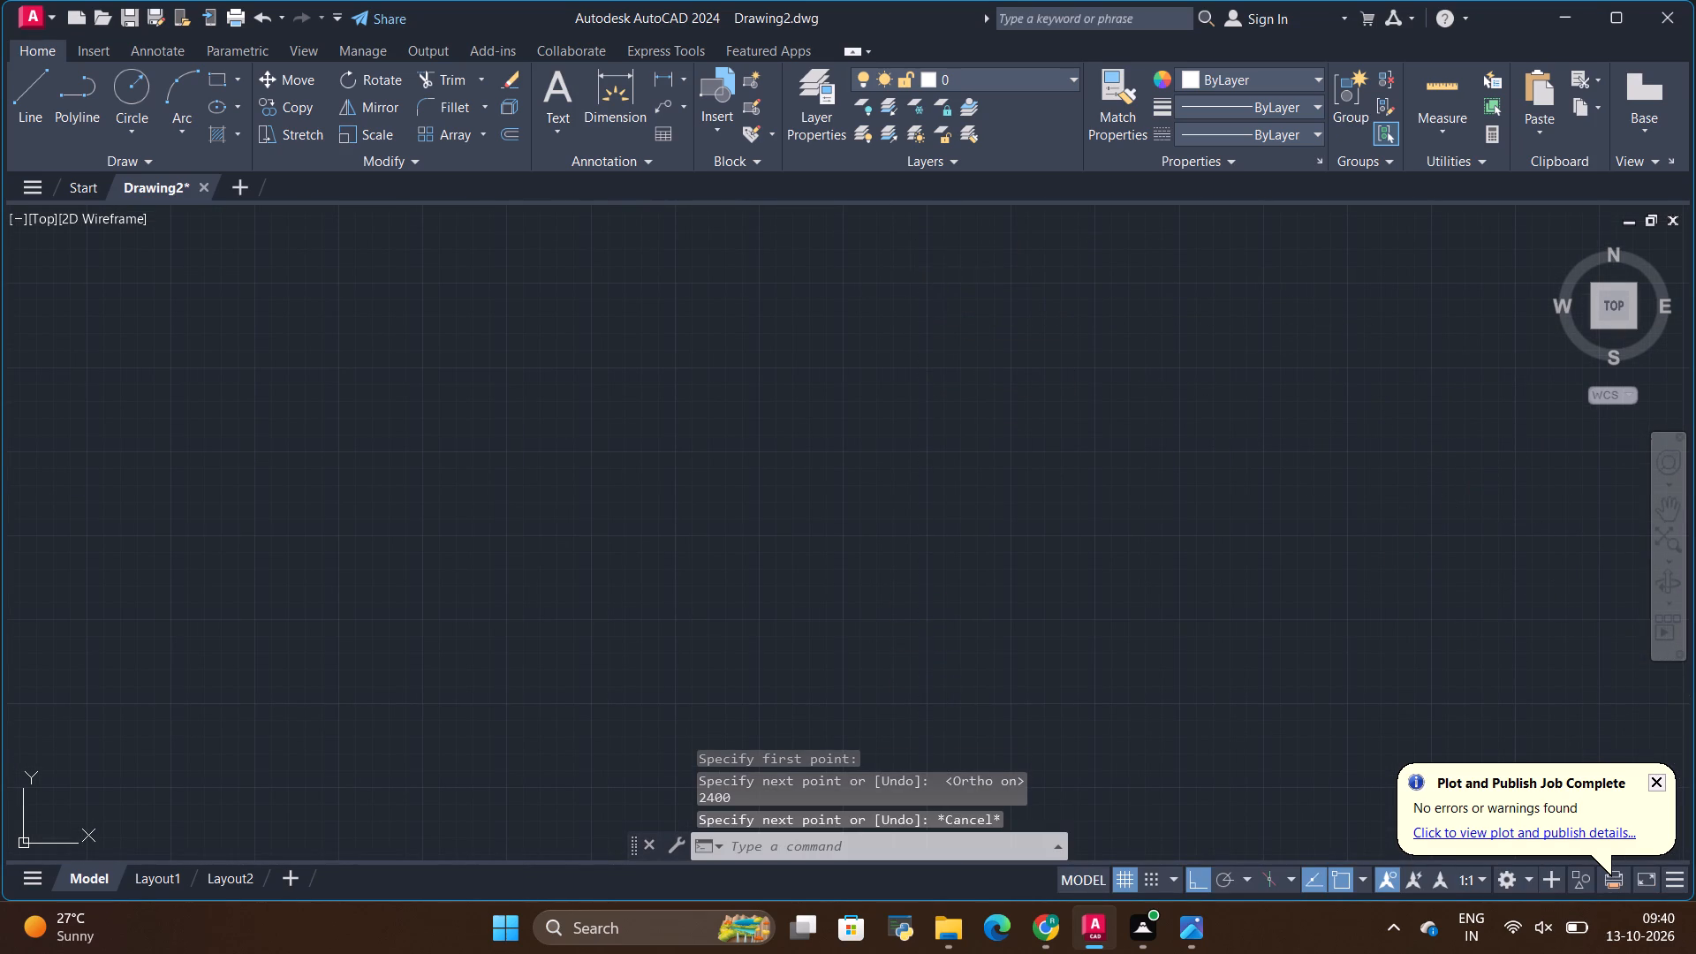
scroll(937, 283, down, 9)
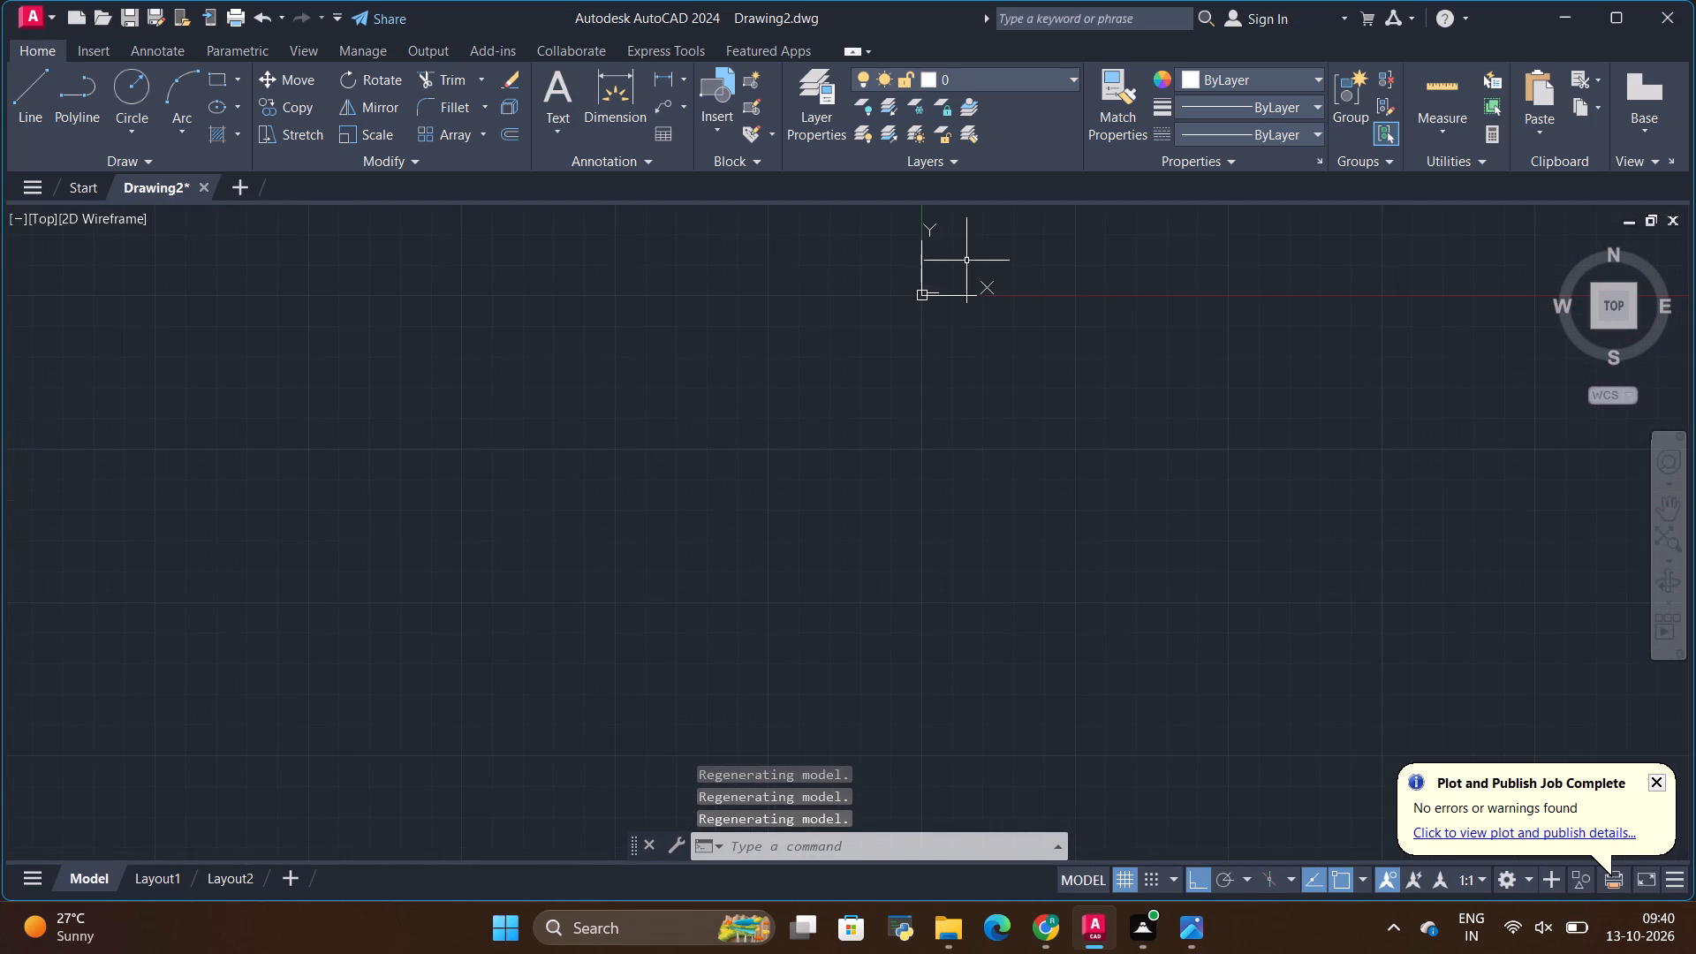
middle_drag(966, 261, 760, 561)
scroll(758, 567, up, 2)
scroll(640, 640, up, 2)
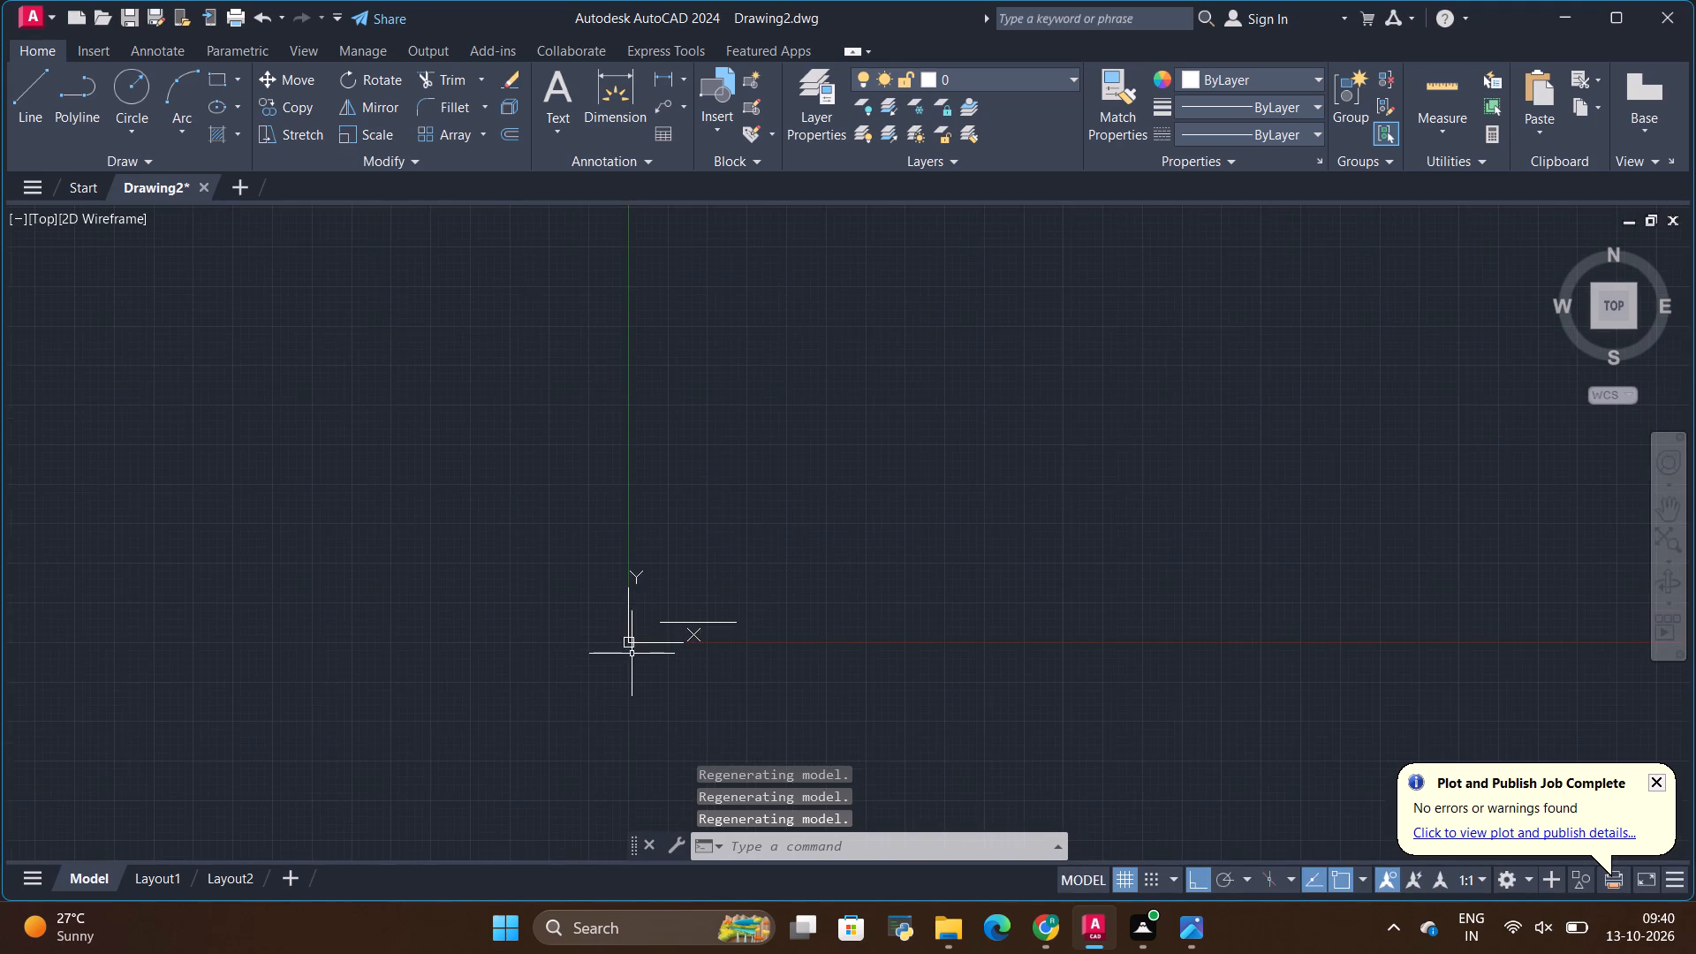
scroll(632, 656, up, 2)
scroll(836, 487, down, 2)
scroll(856, 377, up, 1)
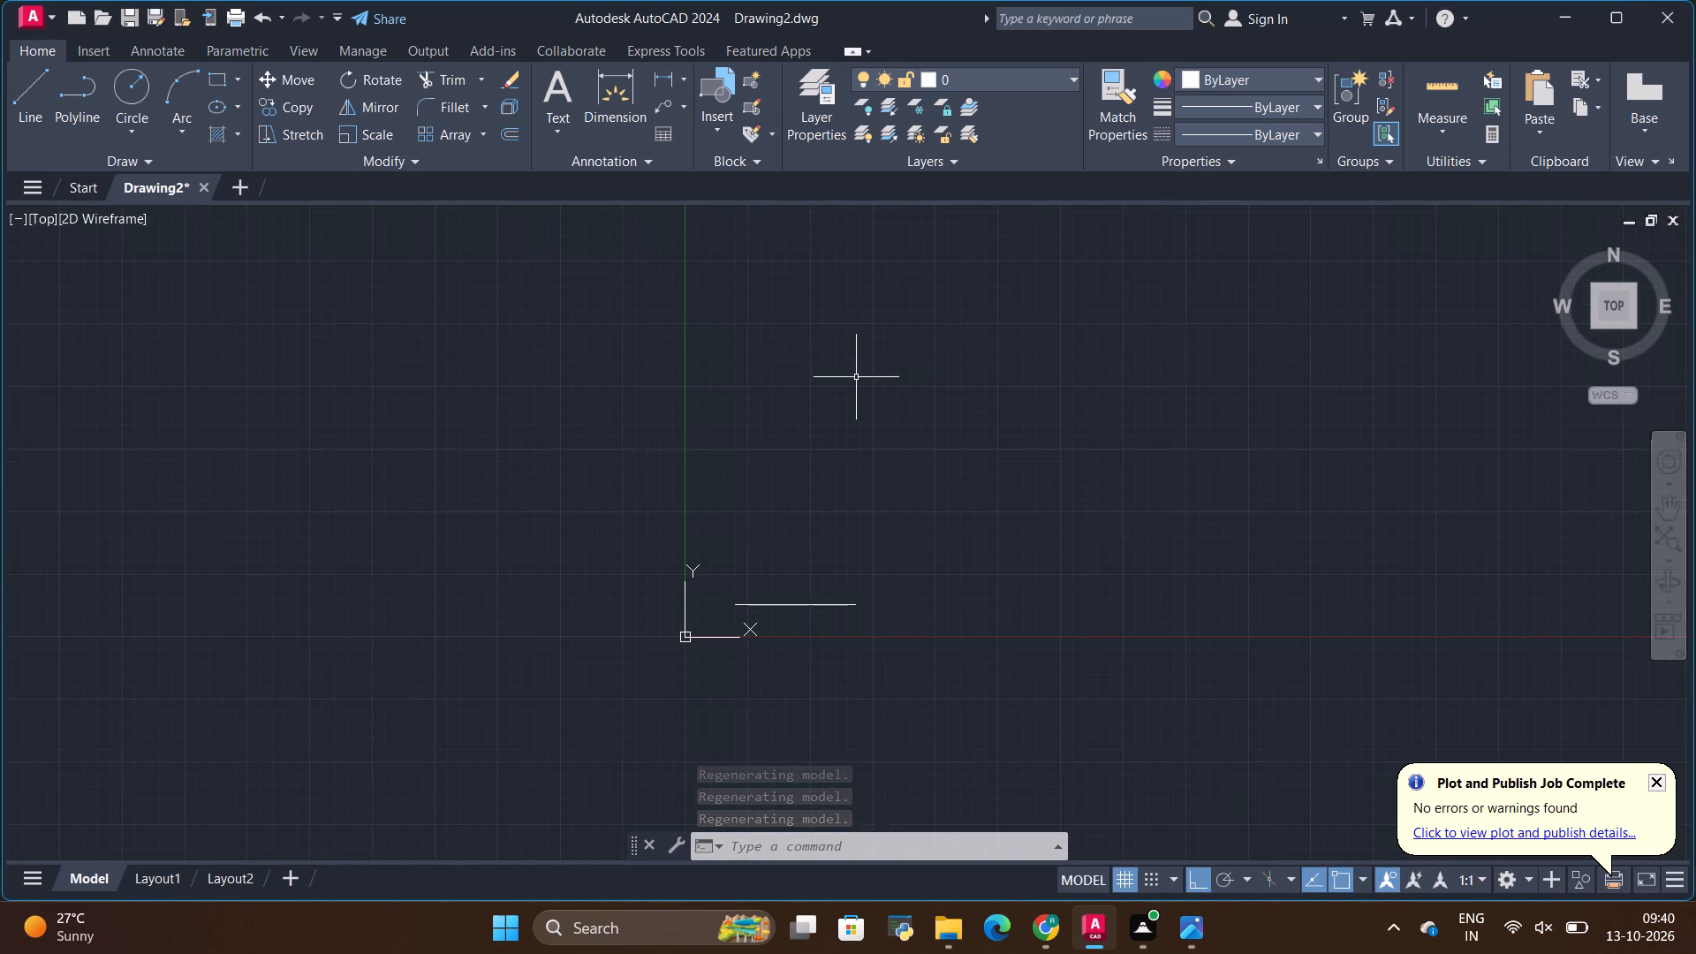
click(34, 92)
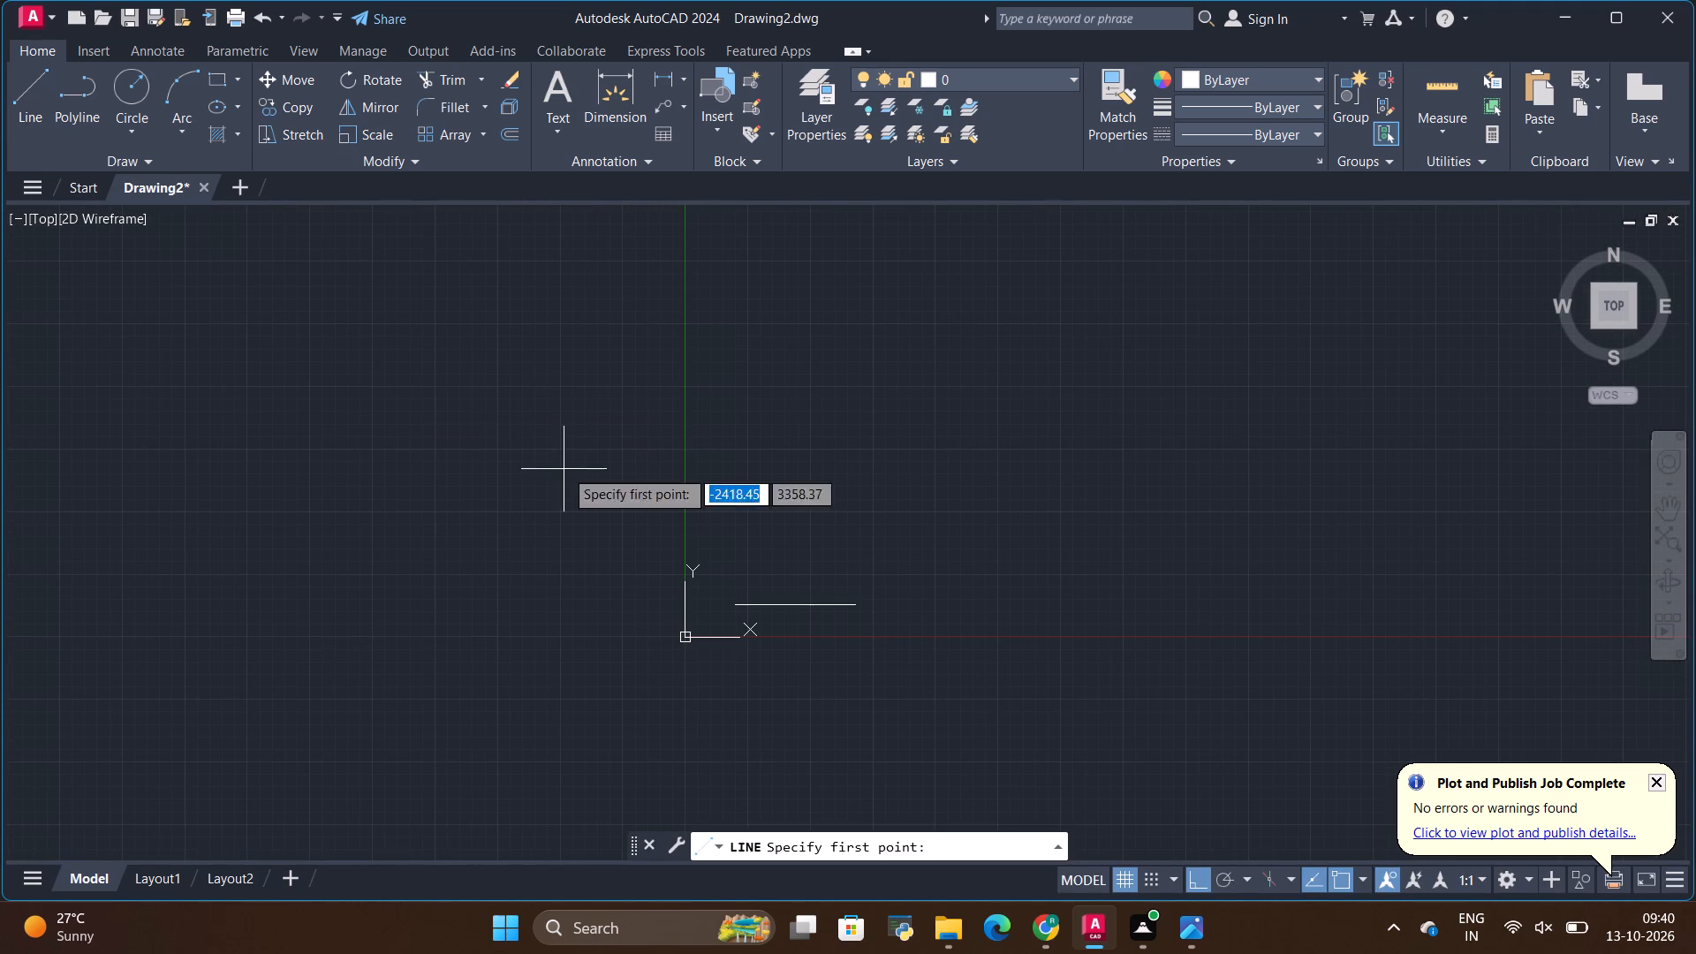
click(853, 604)
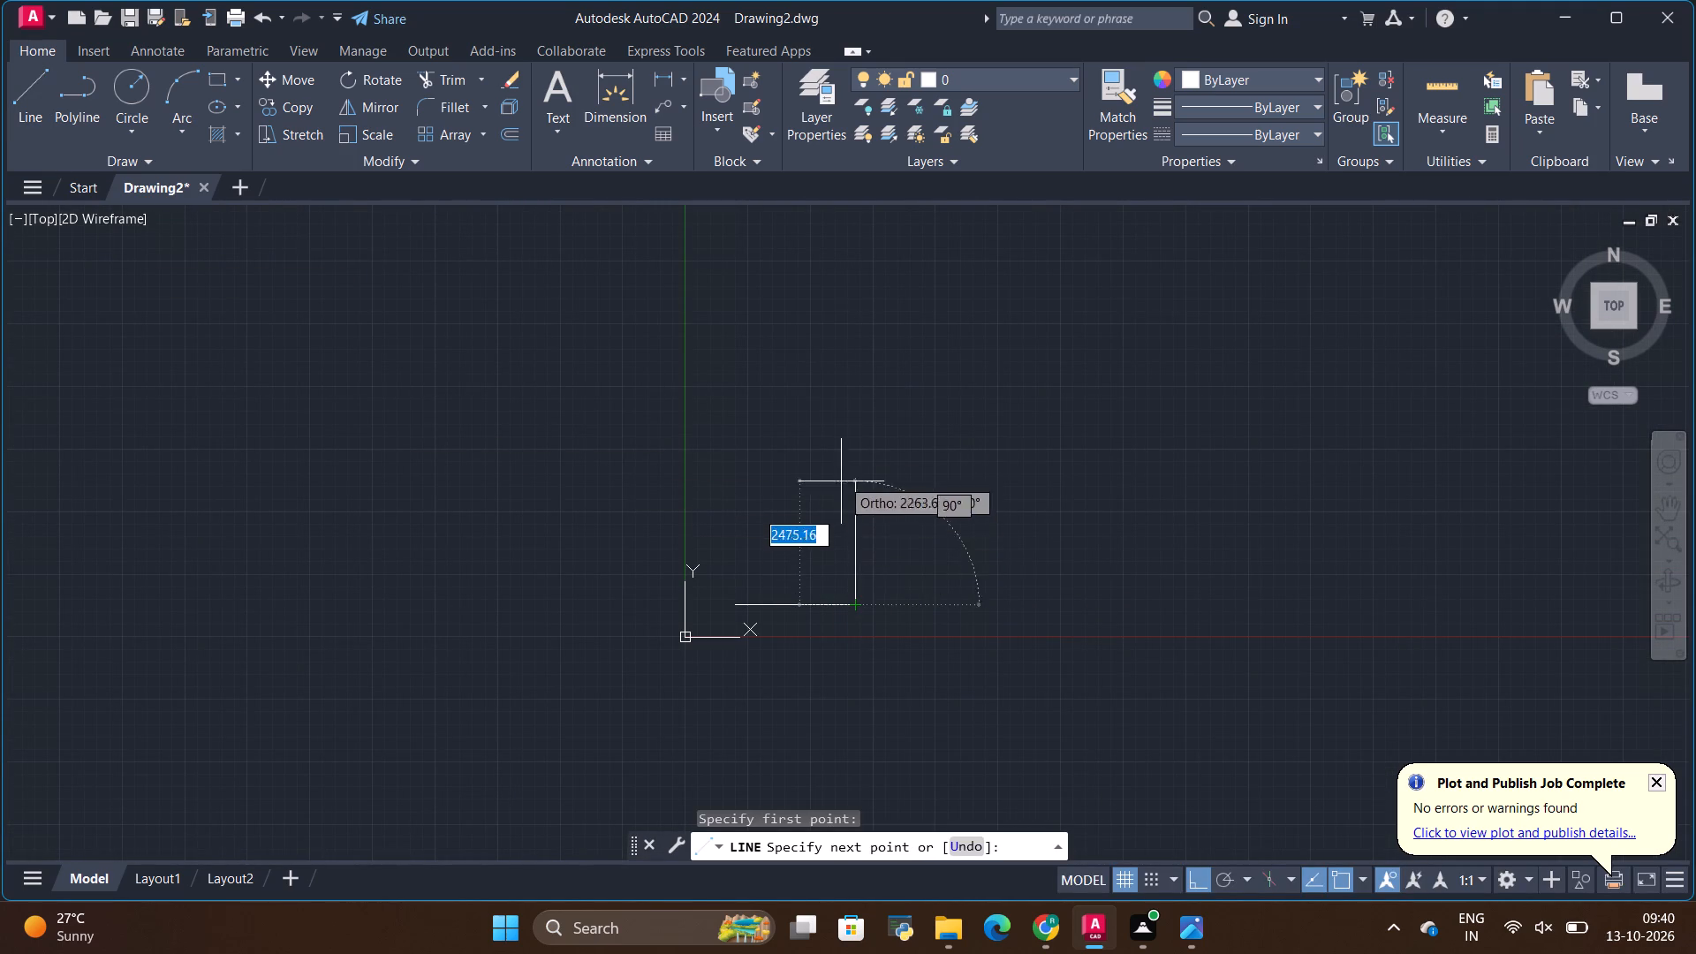
scroll(818, 556, up, 2)
scroll(818, 556, down, 2)
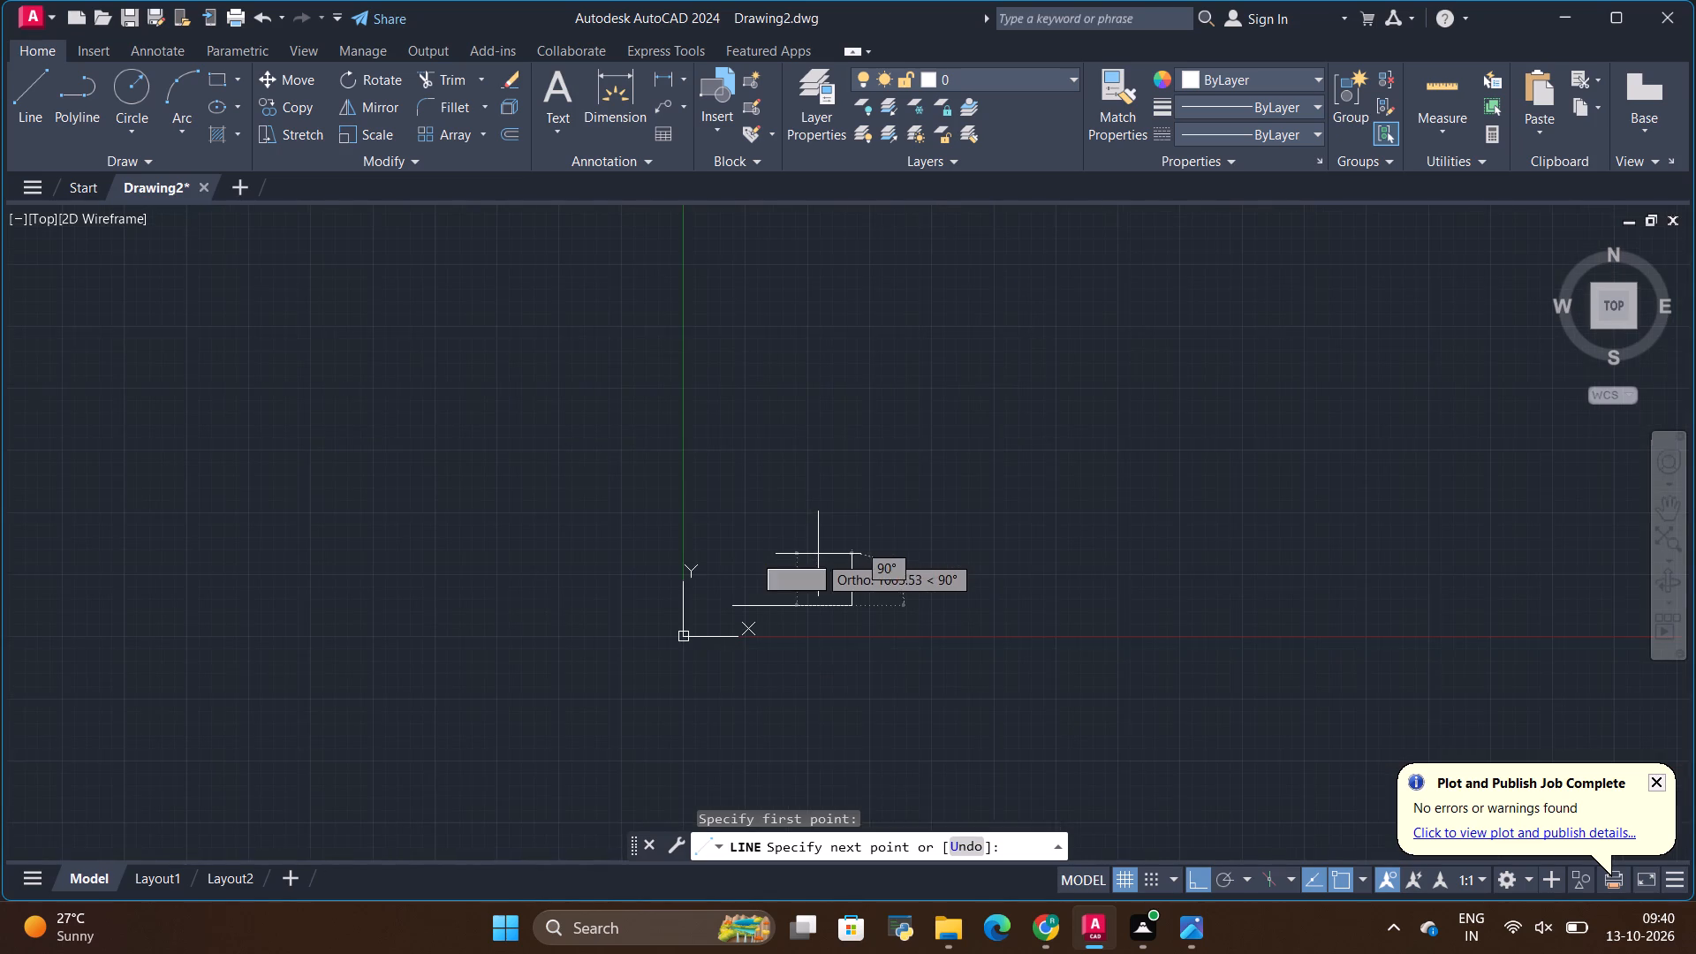
scroll(818, 554, down, 4)
scroll(818, 547, up, 3)
Switch to Photos and examine the TV unit reference image for the overall height and the base cabinet and drawer dimensions.
key(alt+Tab)
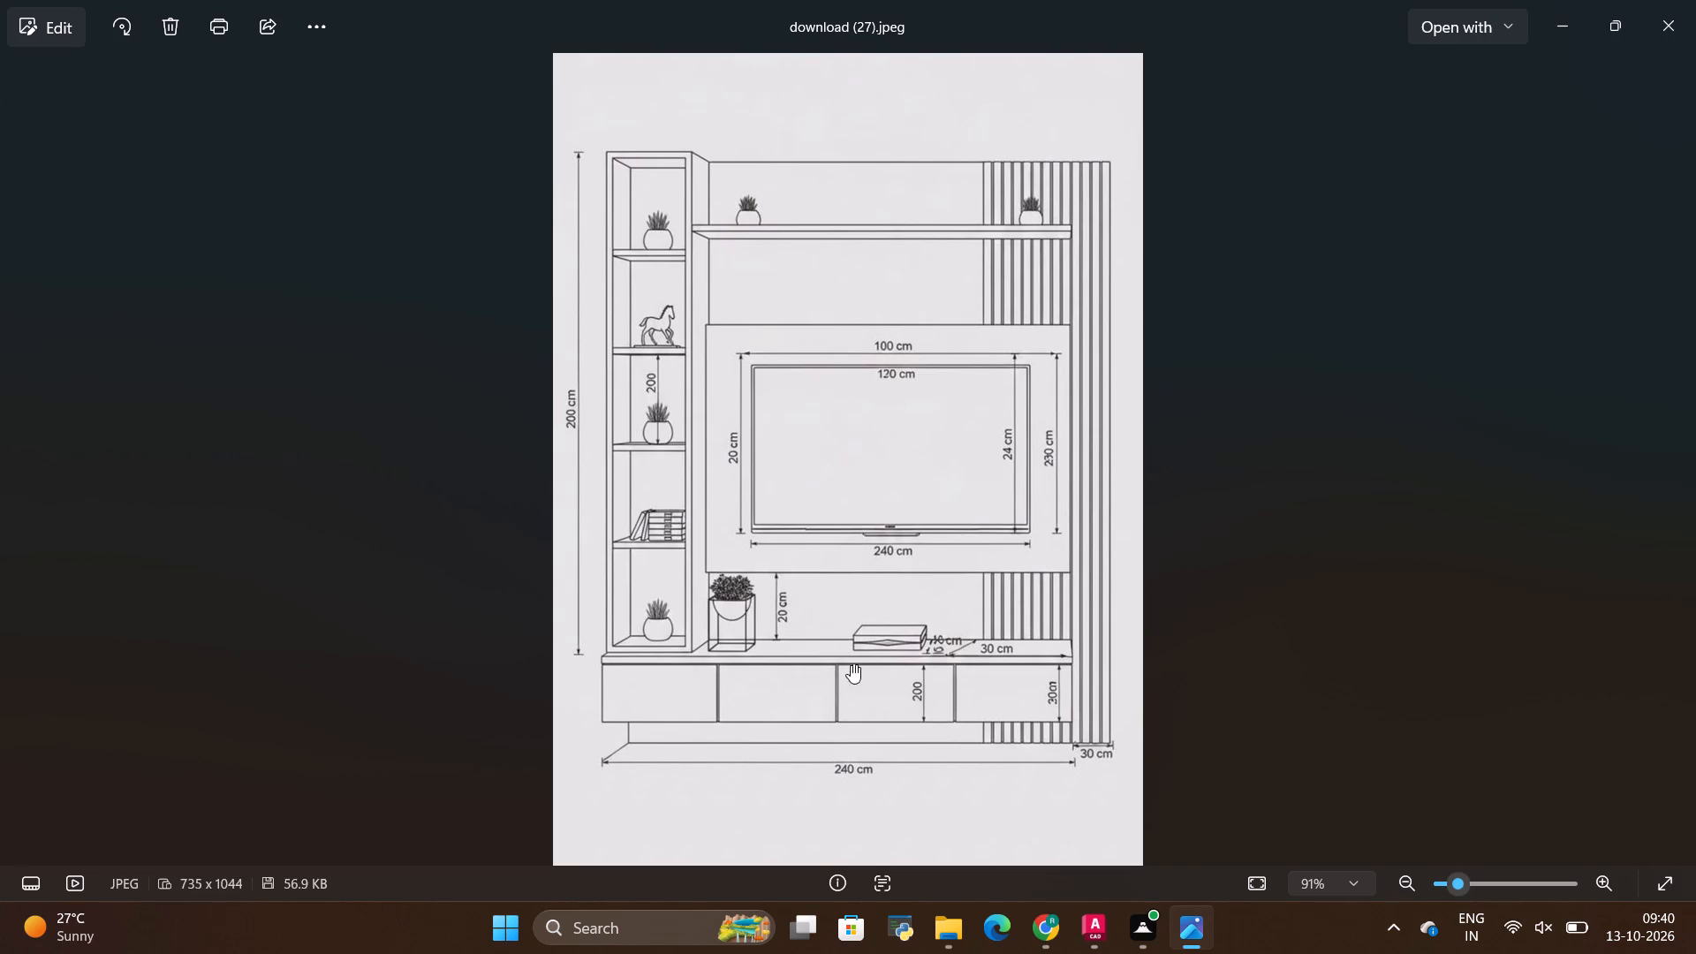
scroll(949, 738, up, 4)
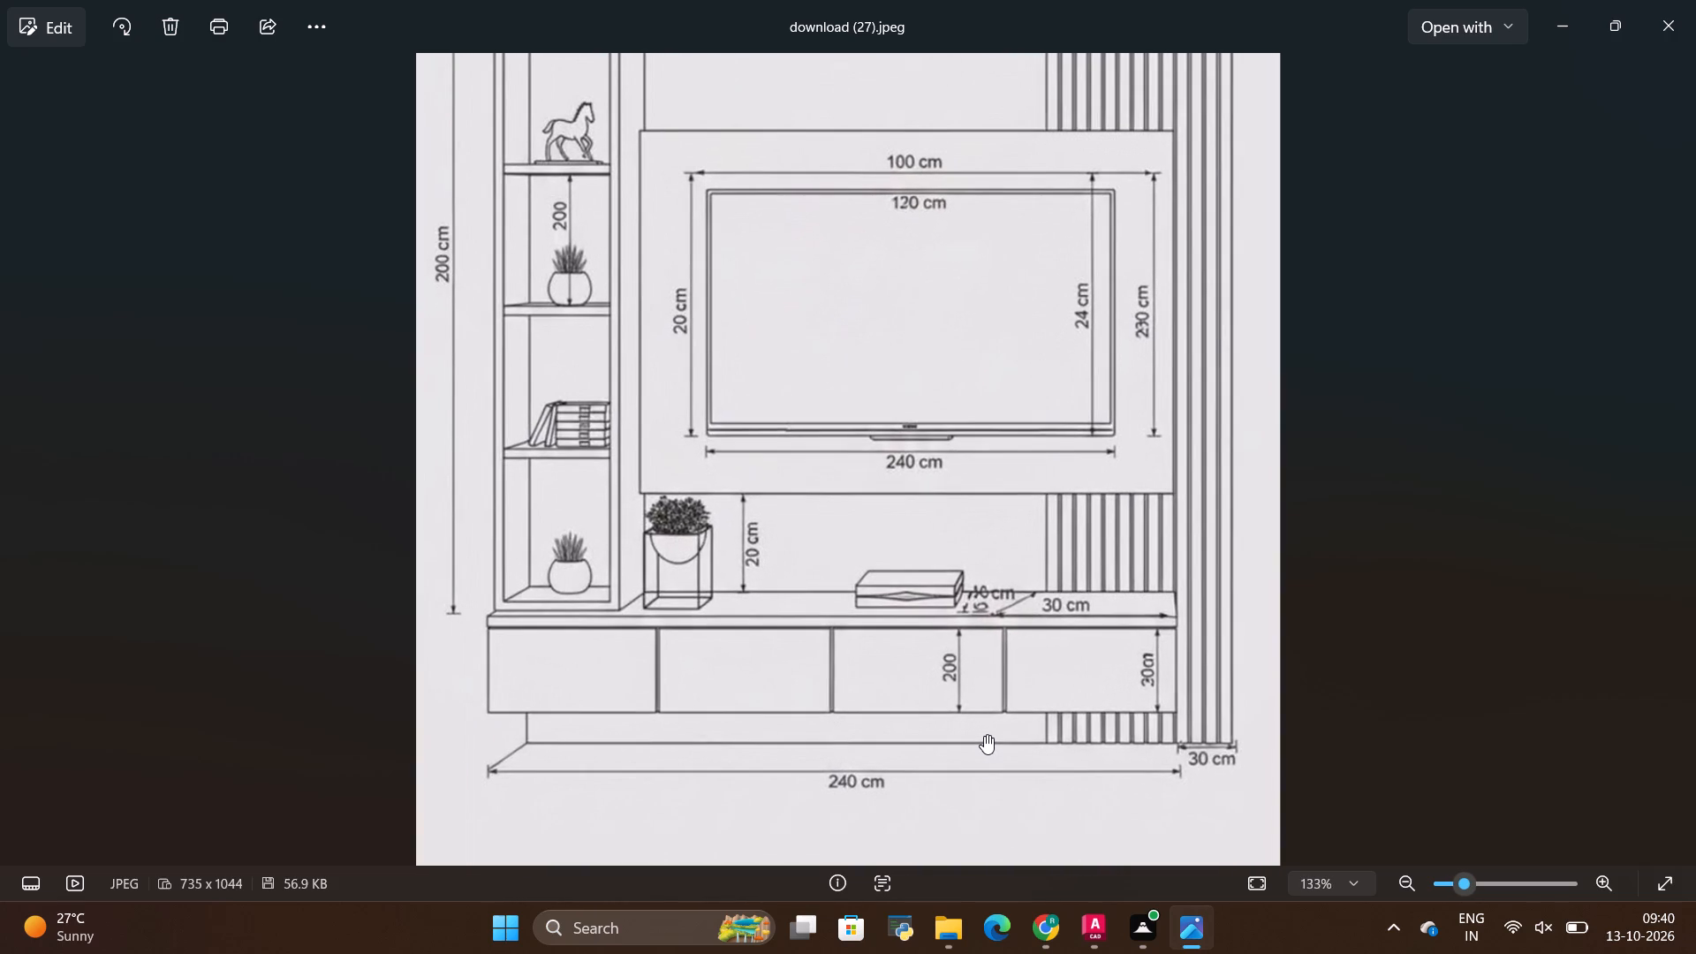
scroll(984, 735, up, 2)
scroll(984, 735, down, 3)
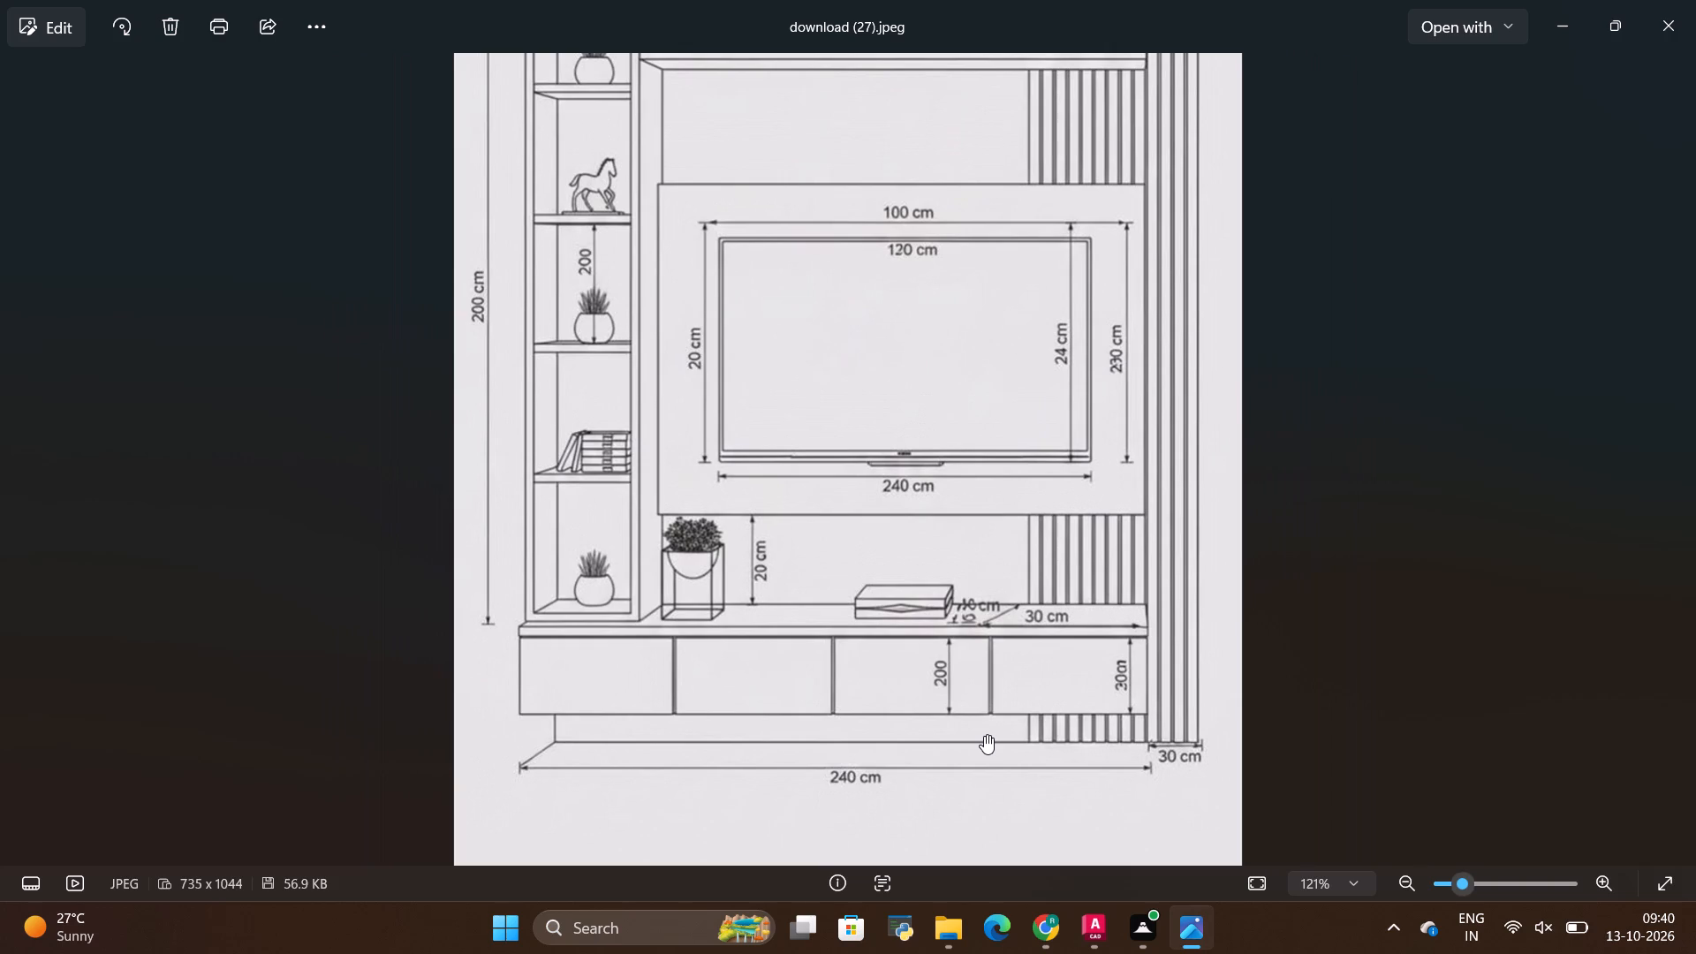
scroll(984, 735, up, 1)
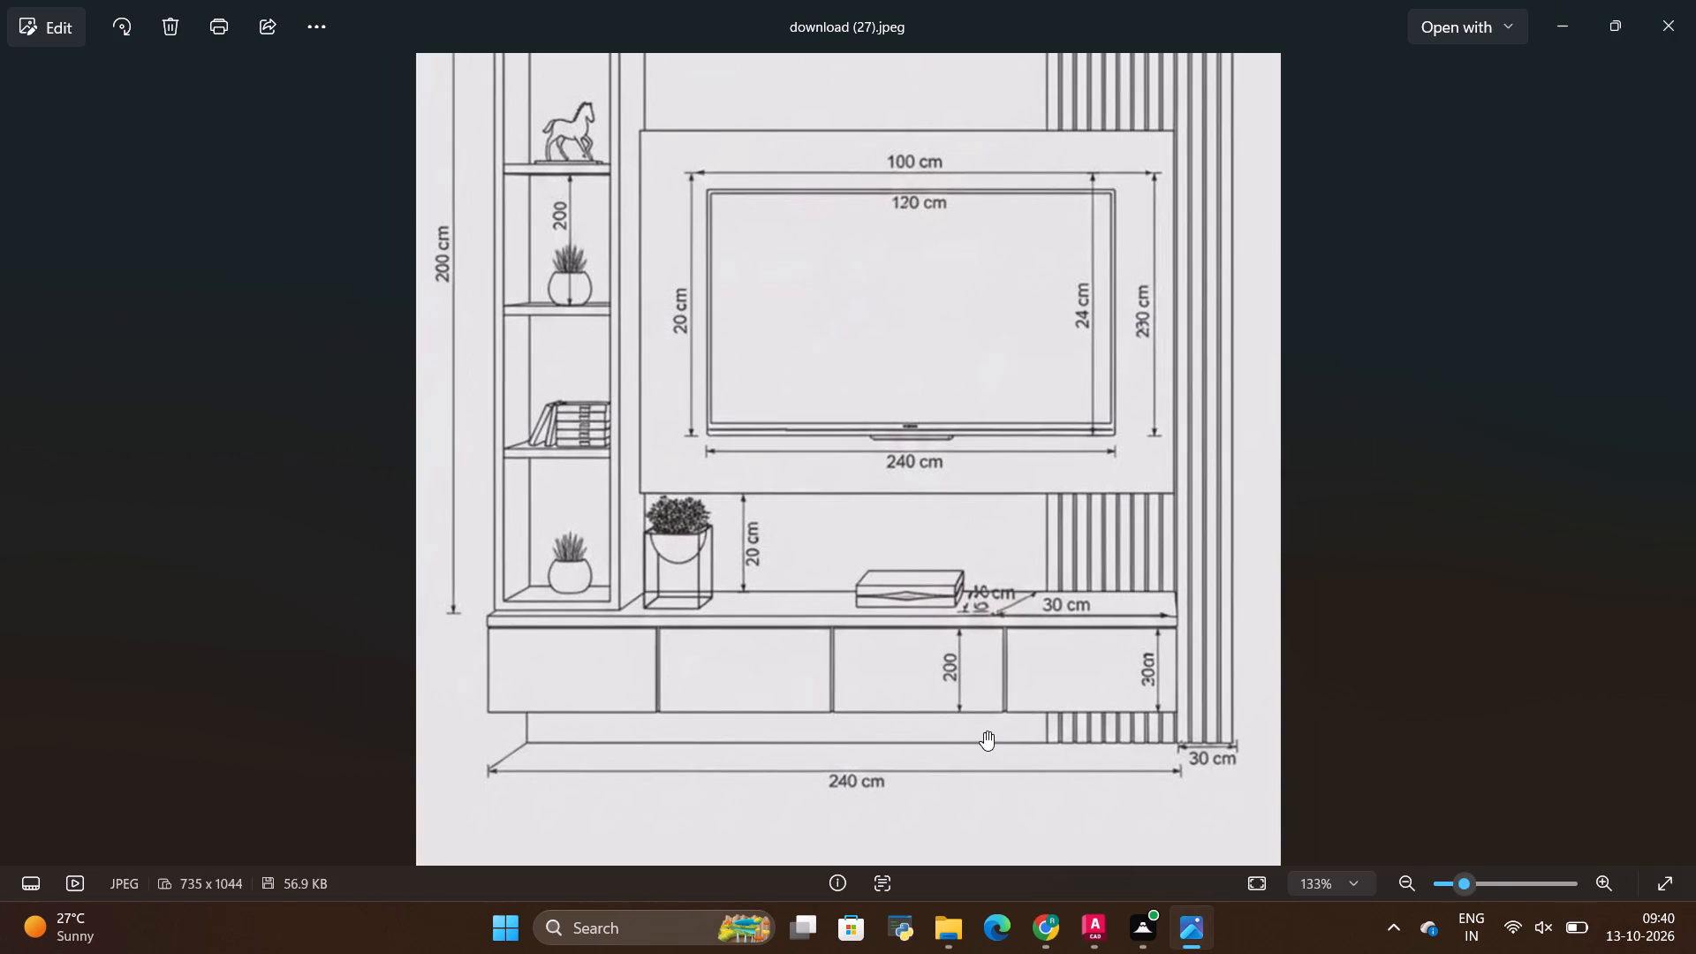
key(alt+Tab)
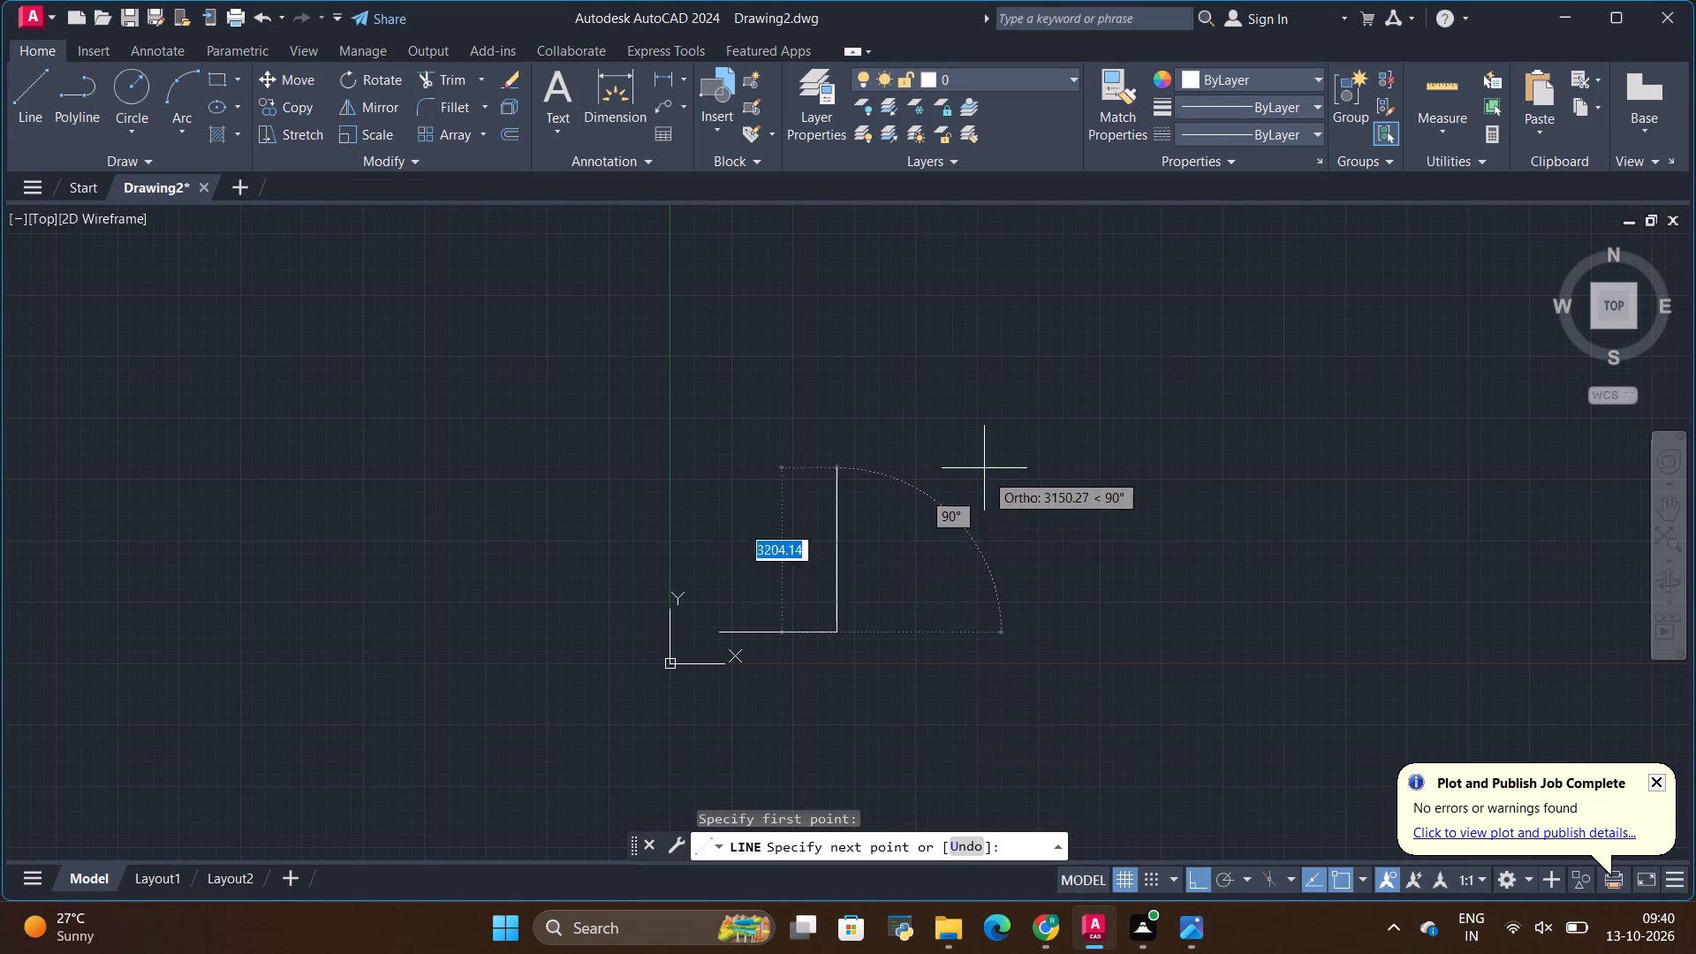
scroll(827, 488, up, 1)
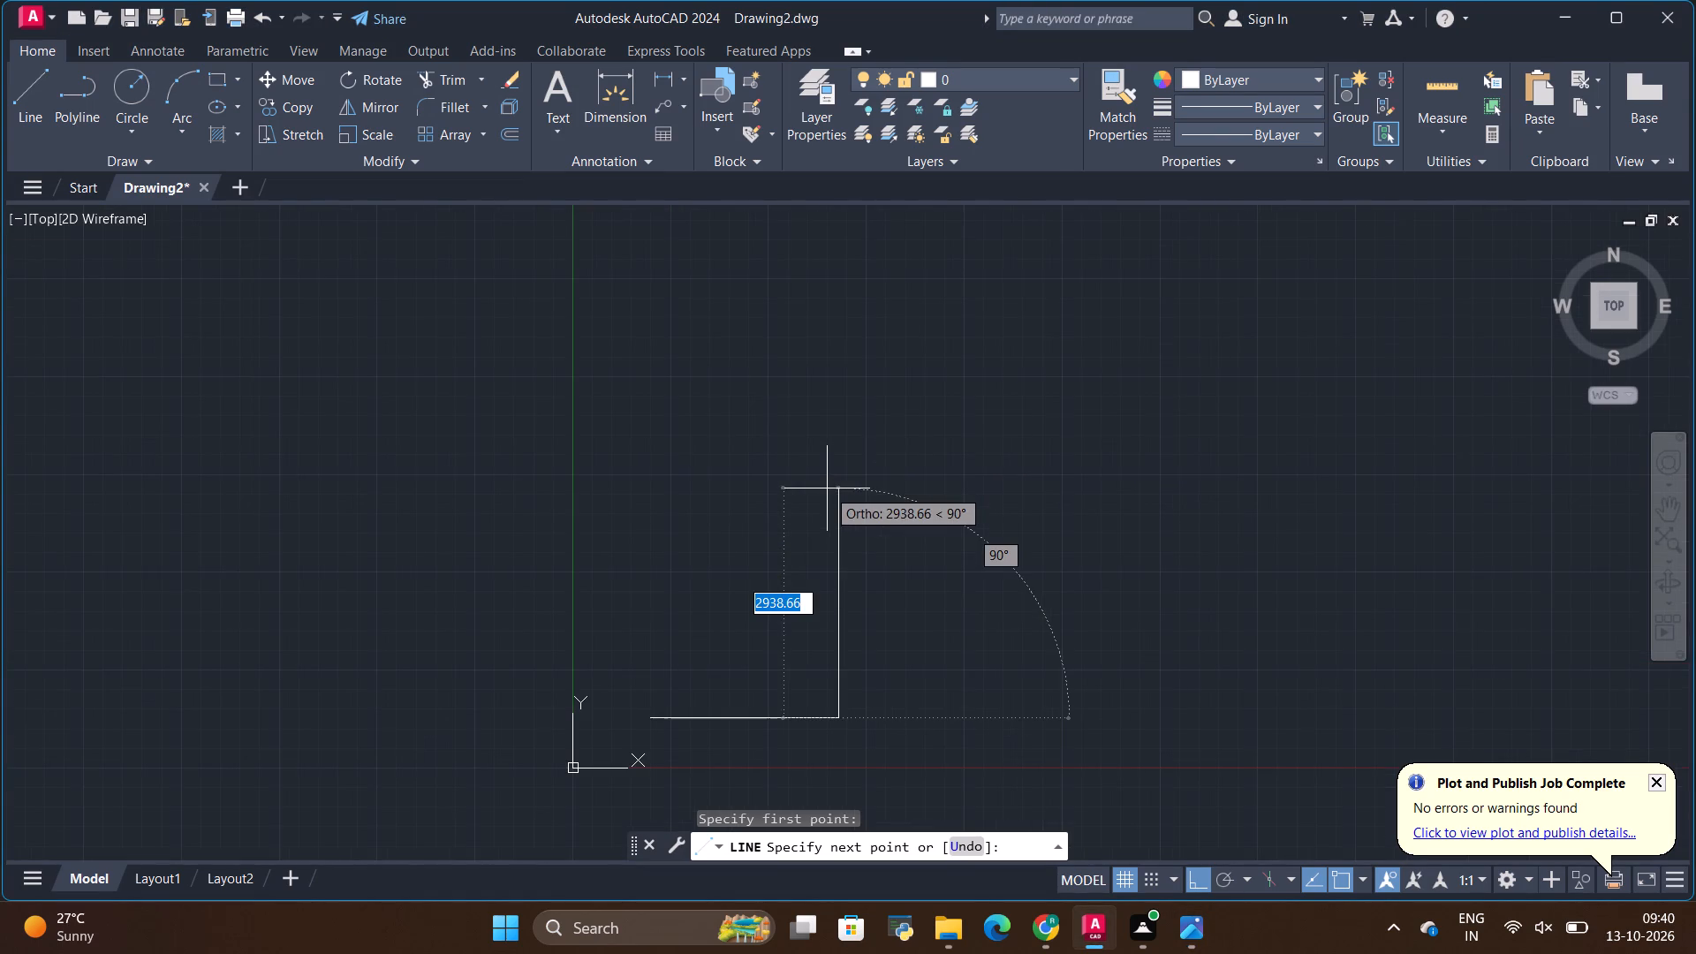
key(alt+Tab)
scroll(827, 488, down, 1)
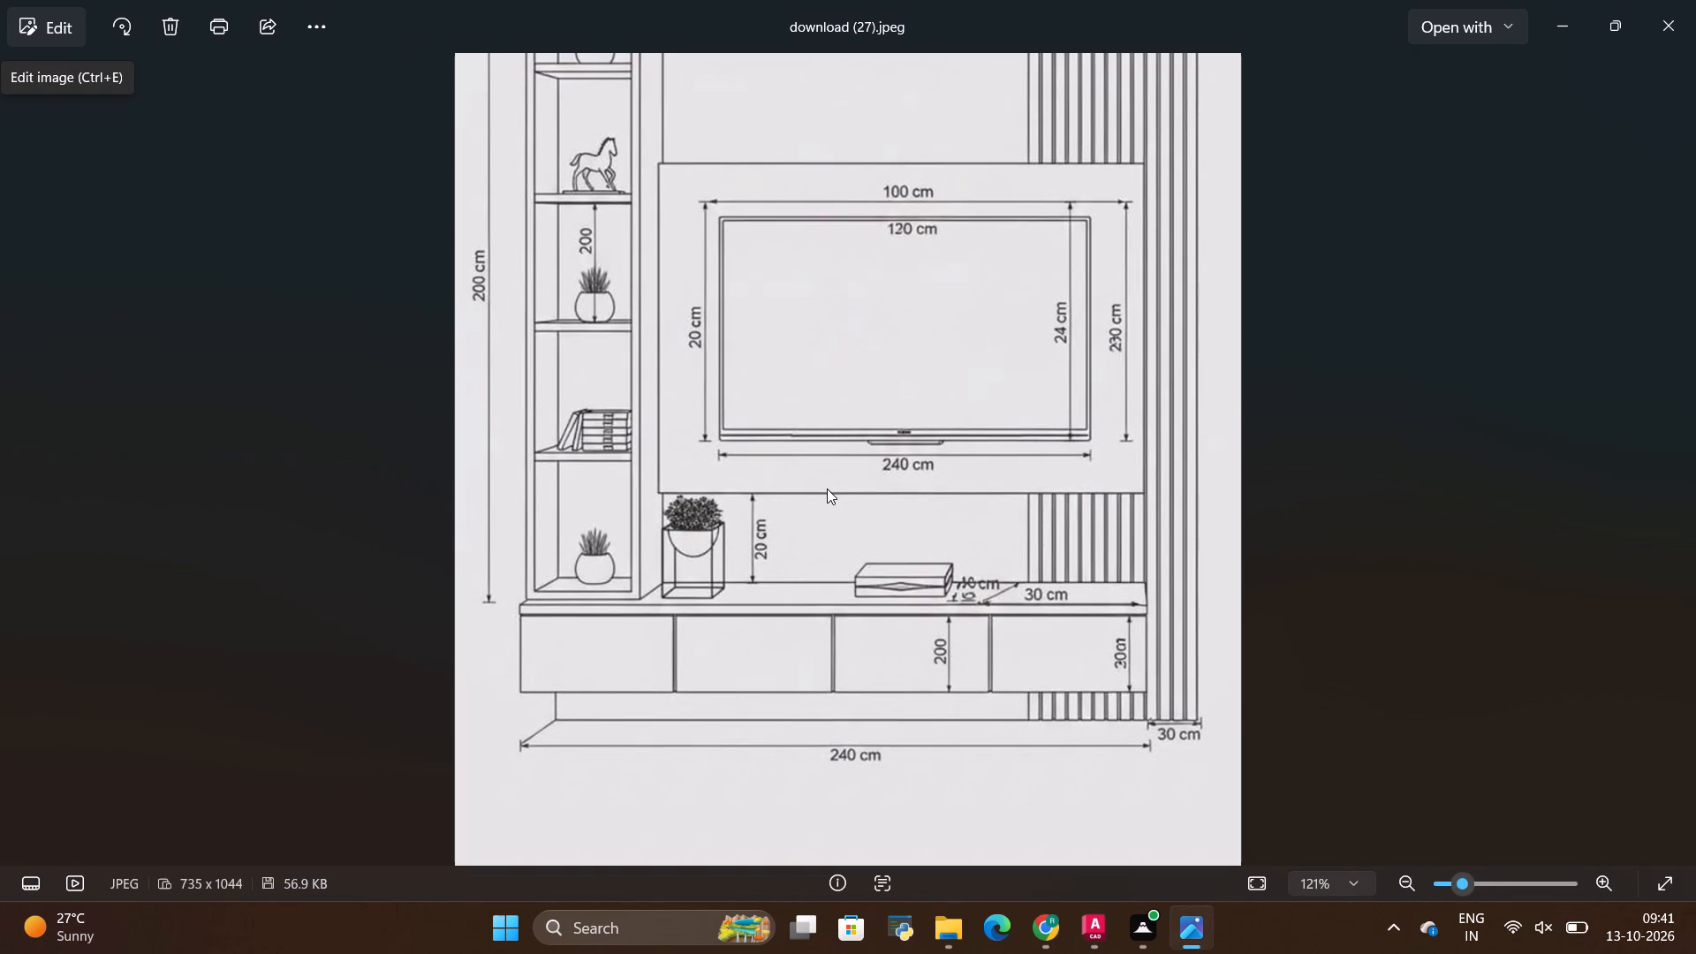
scroll(827, 488, down, 2)
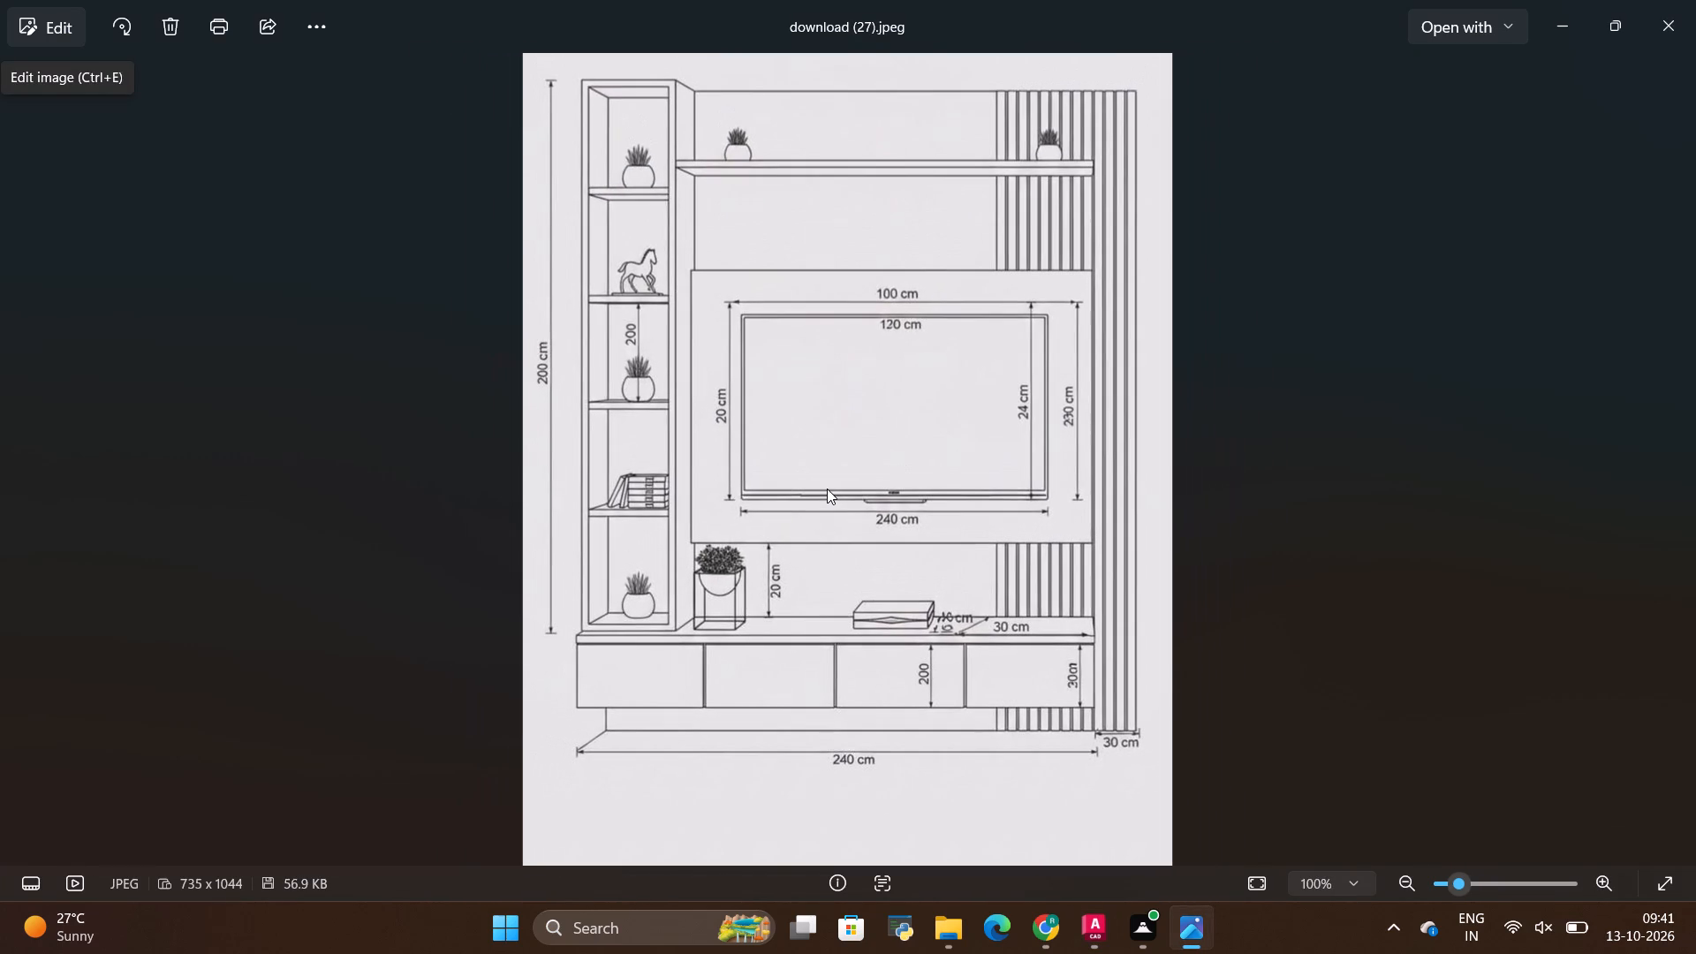
scroll(827, 488, up, 1)
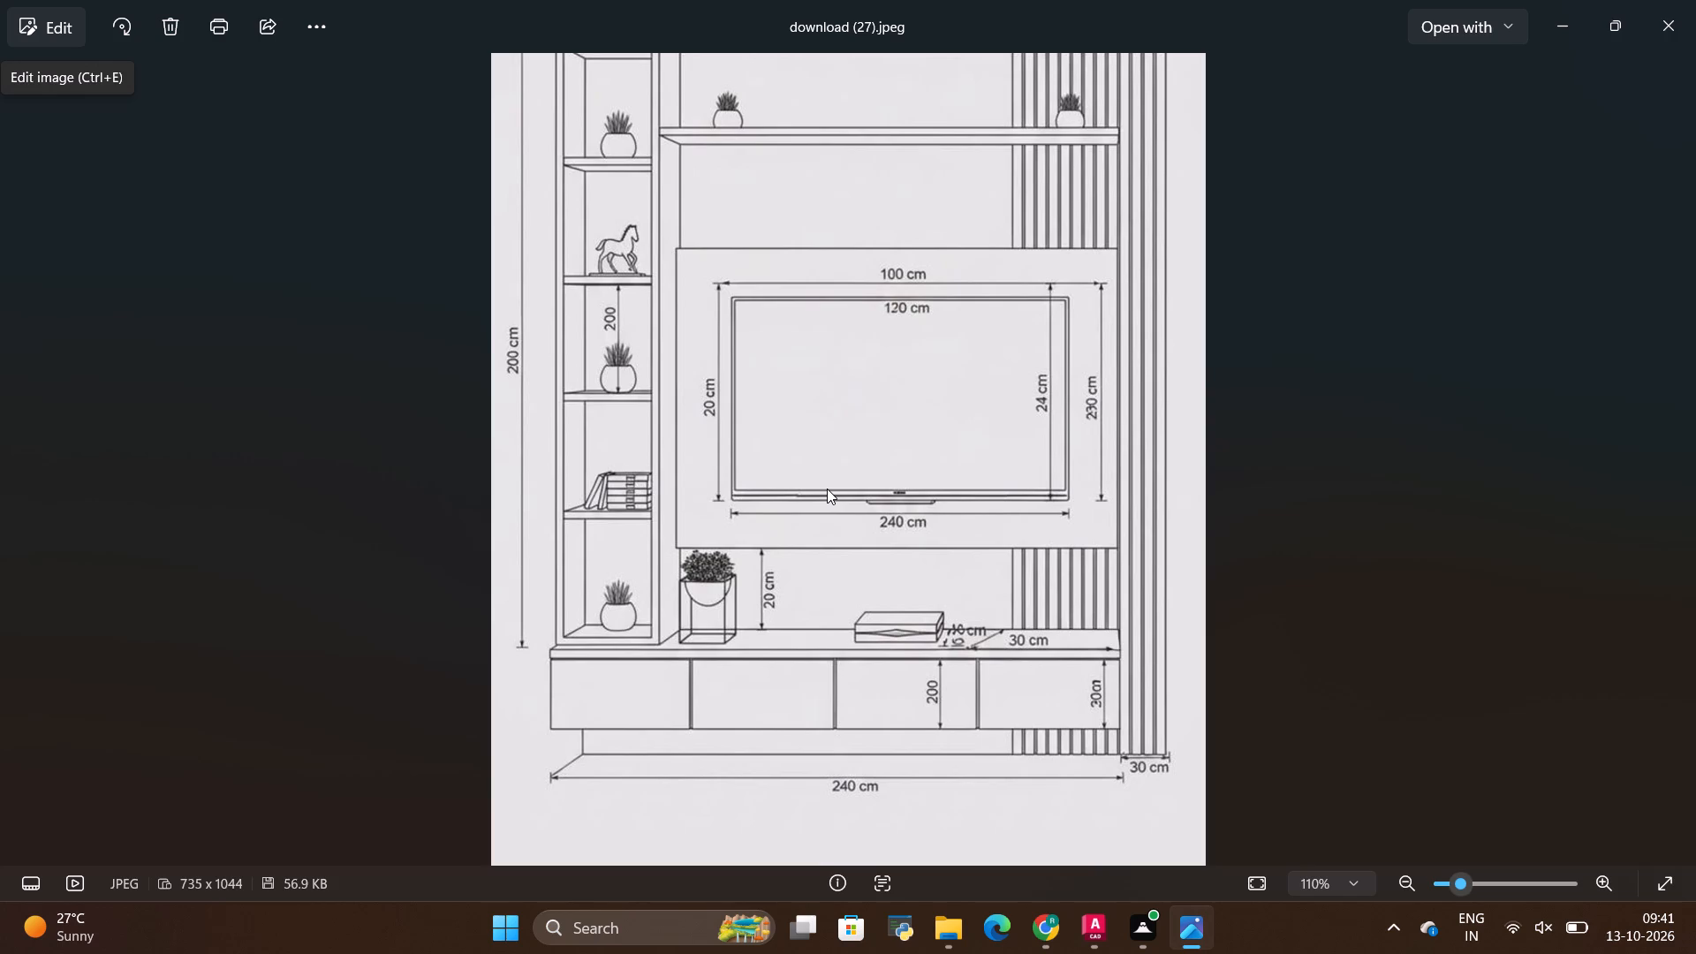
scroll(827, 488, down, 1)
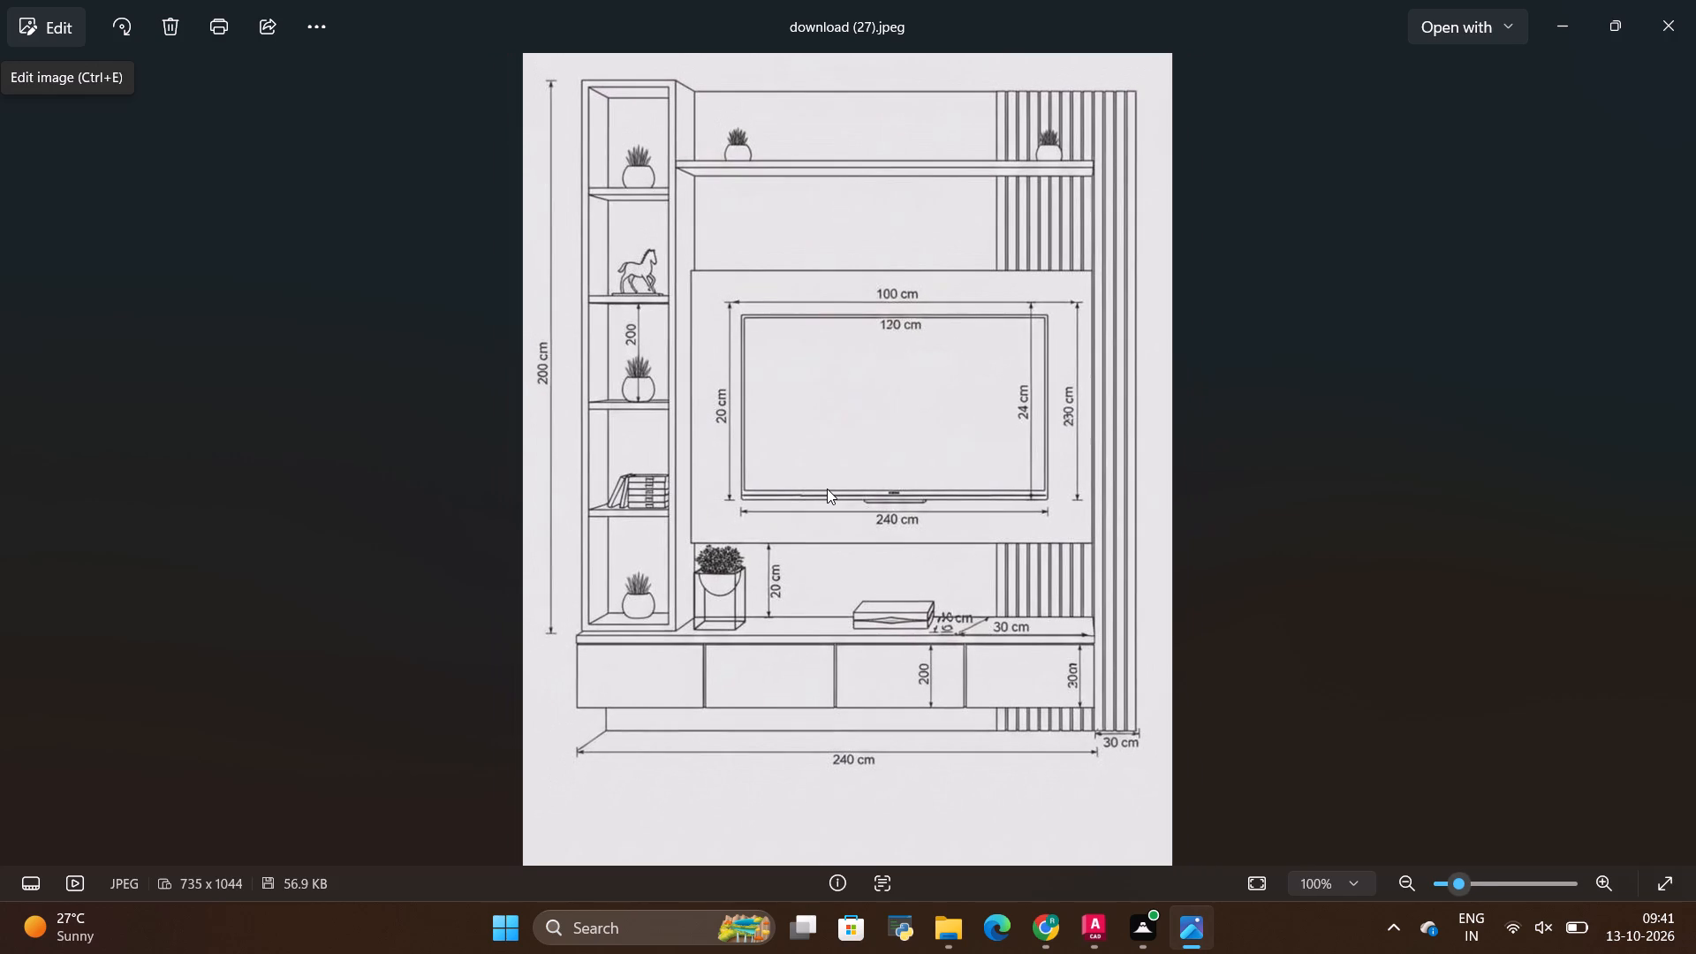
scroll(827, 488, up, 1)
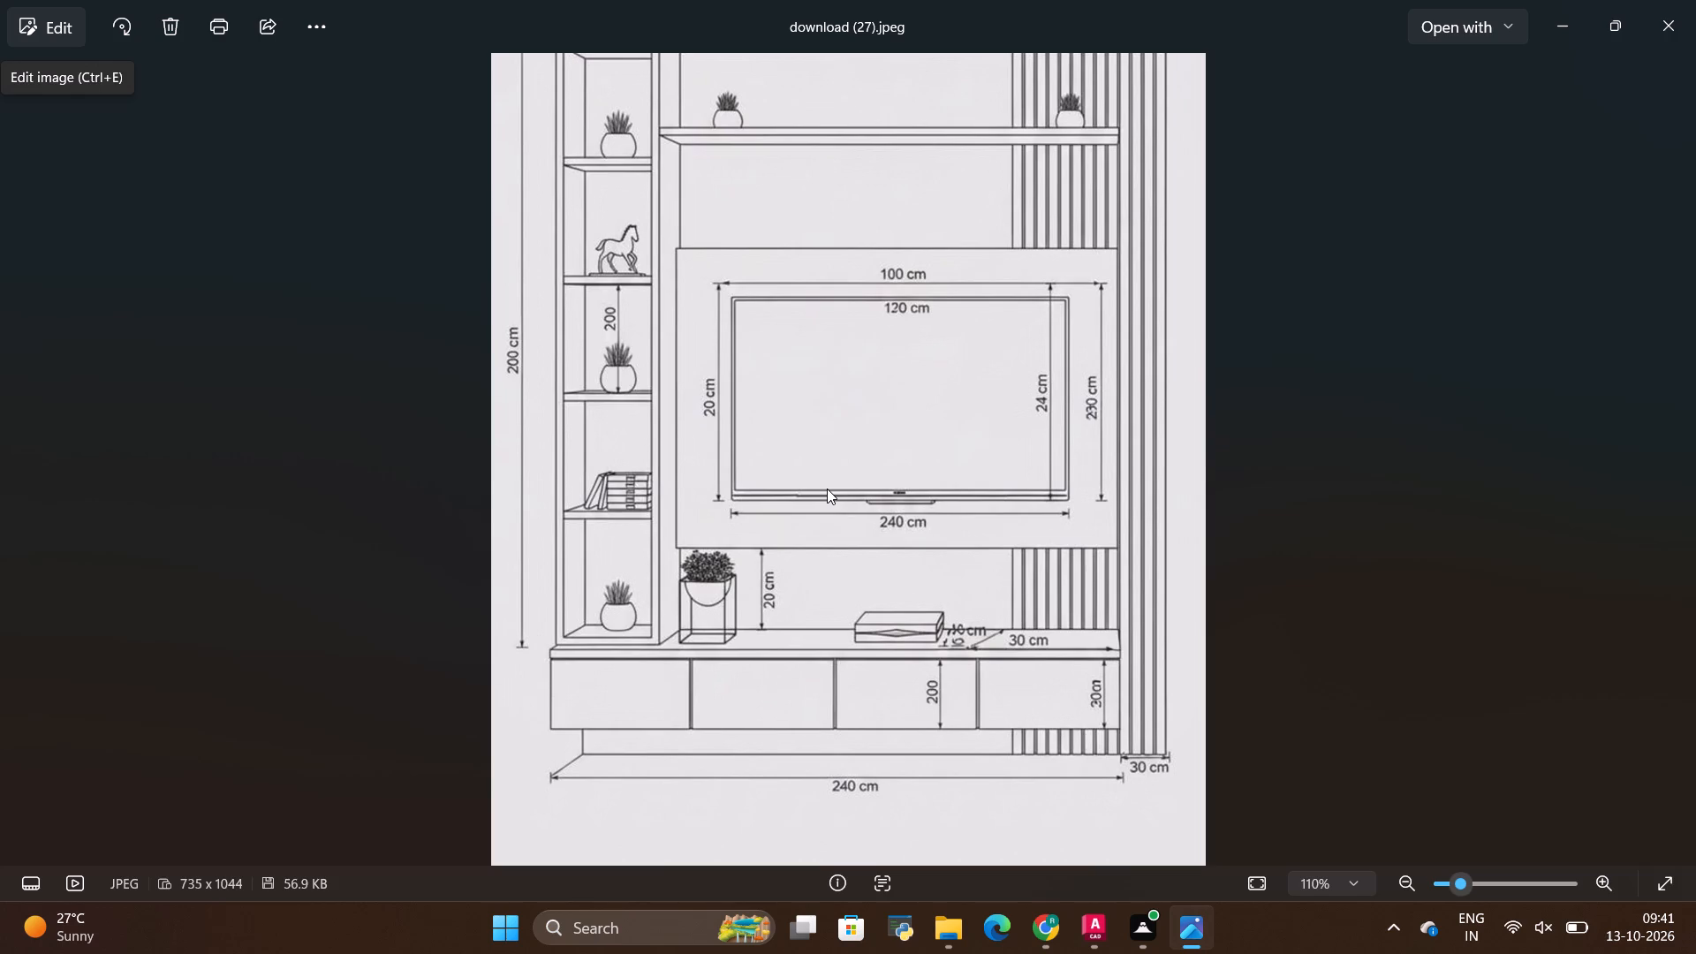
Switch to AutoCAD and finish the vertical line from the right end of the base line at 2000 mm.
key(alt+Tab)
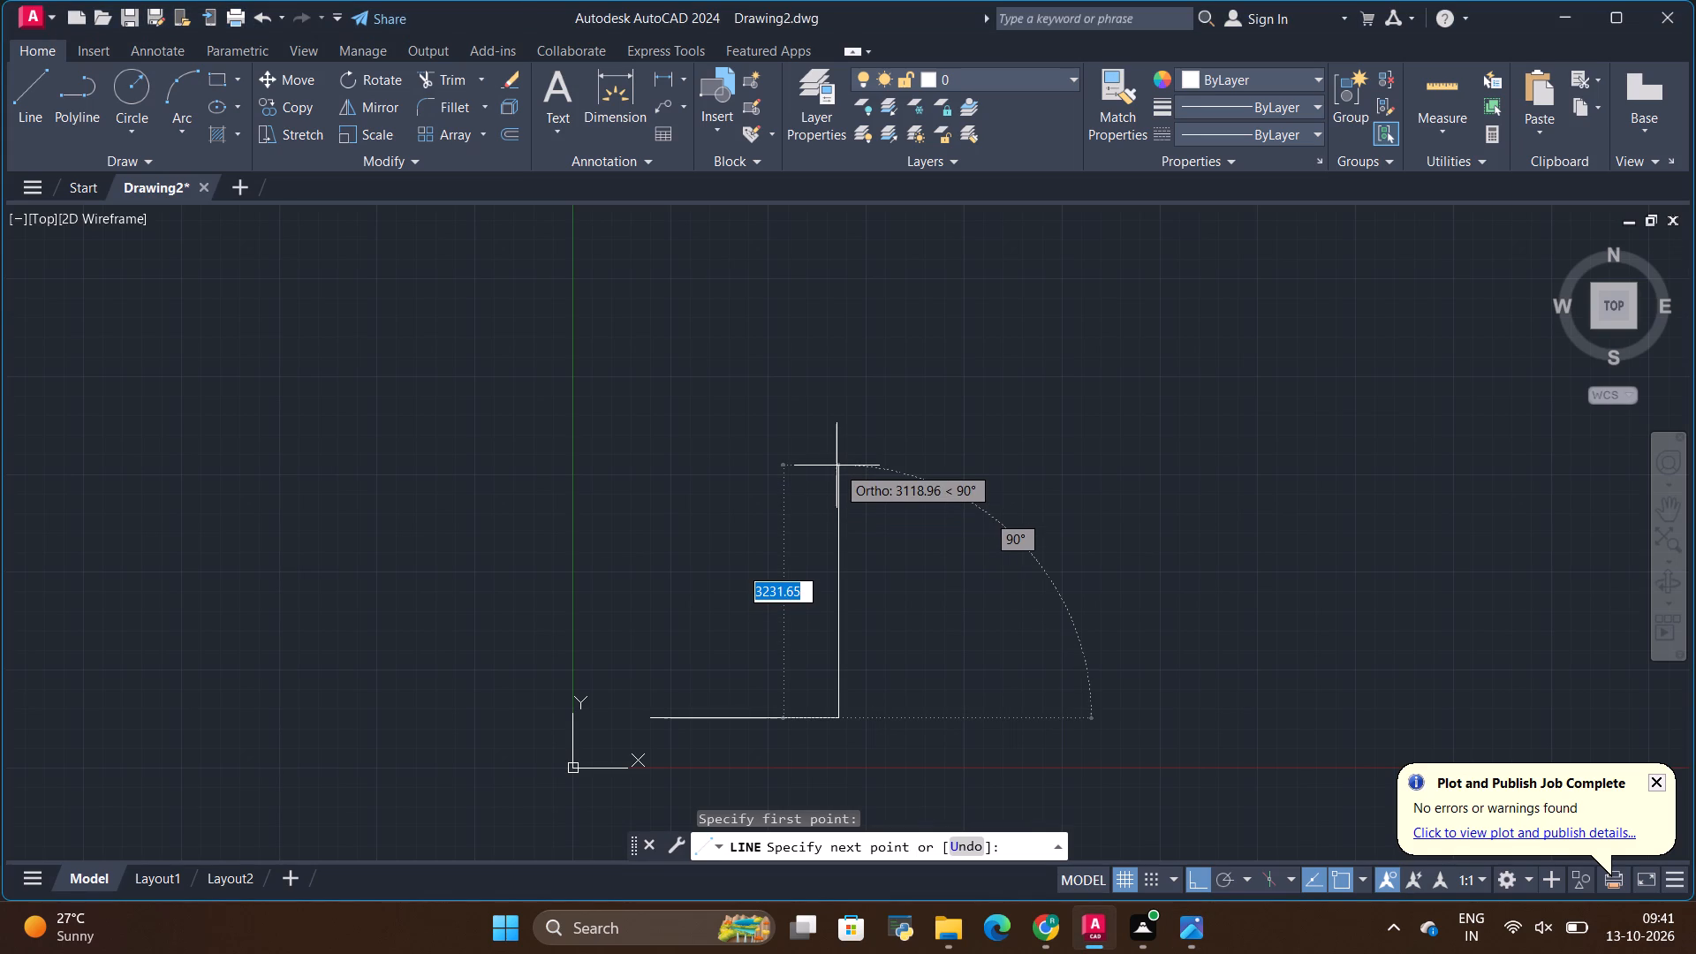
key(BackSpace)
text(2000)
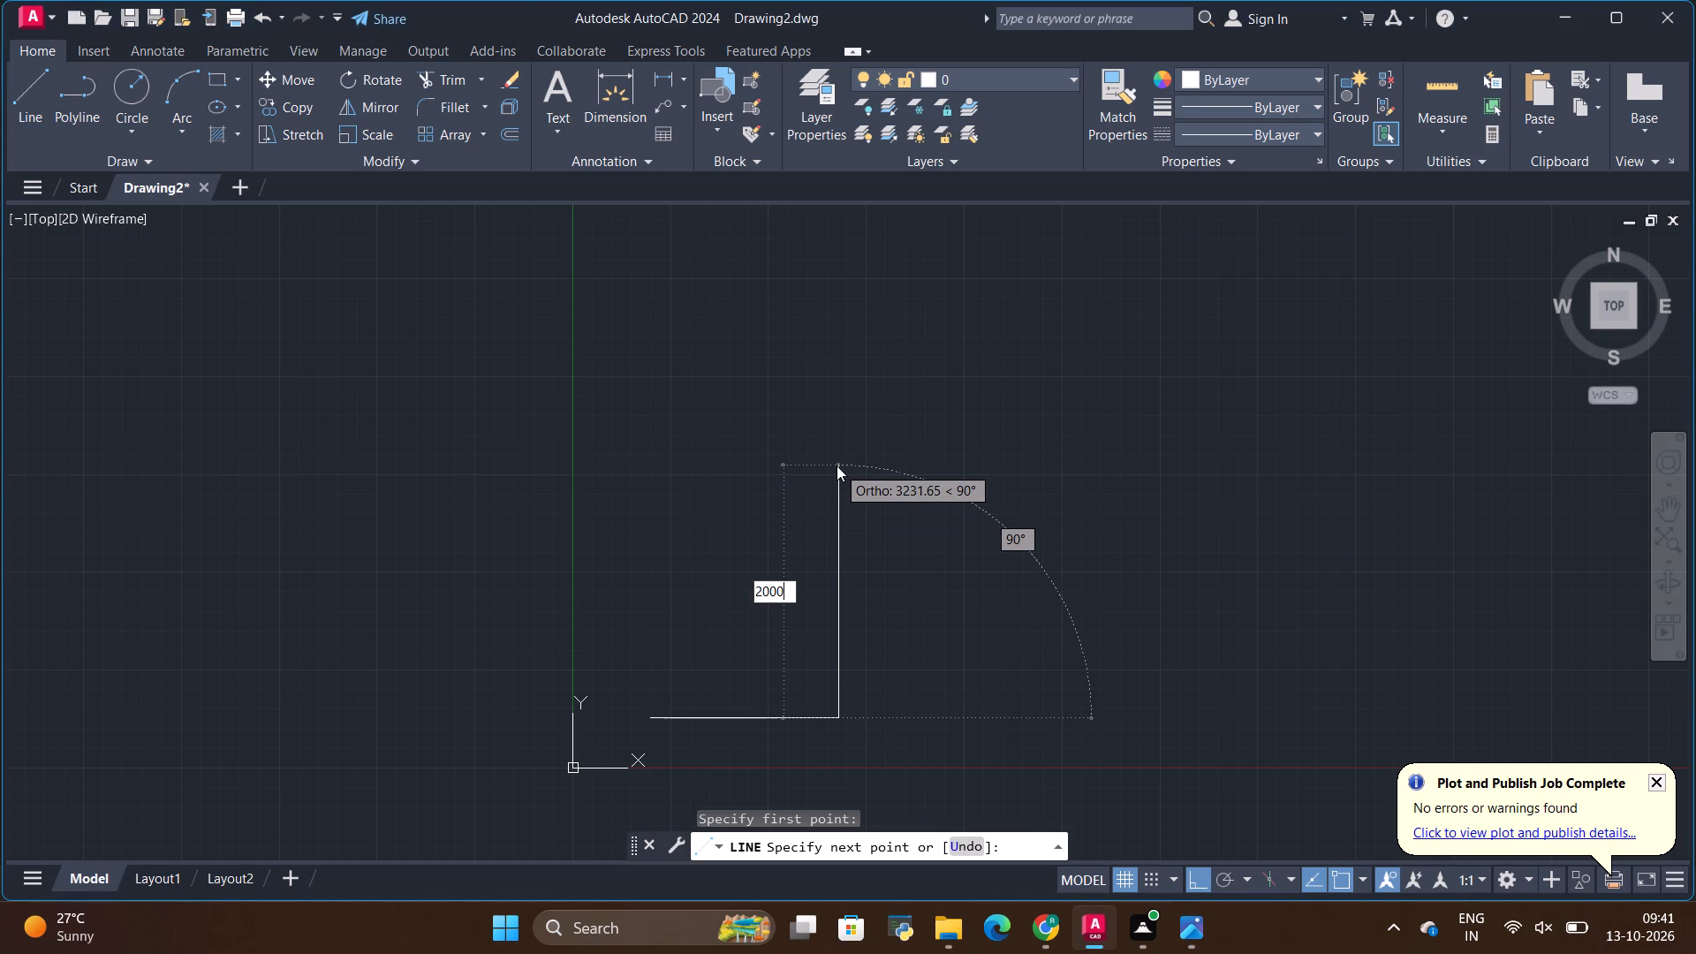
key(Return)
key(Escape)
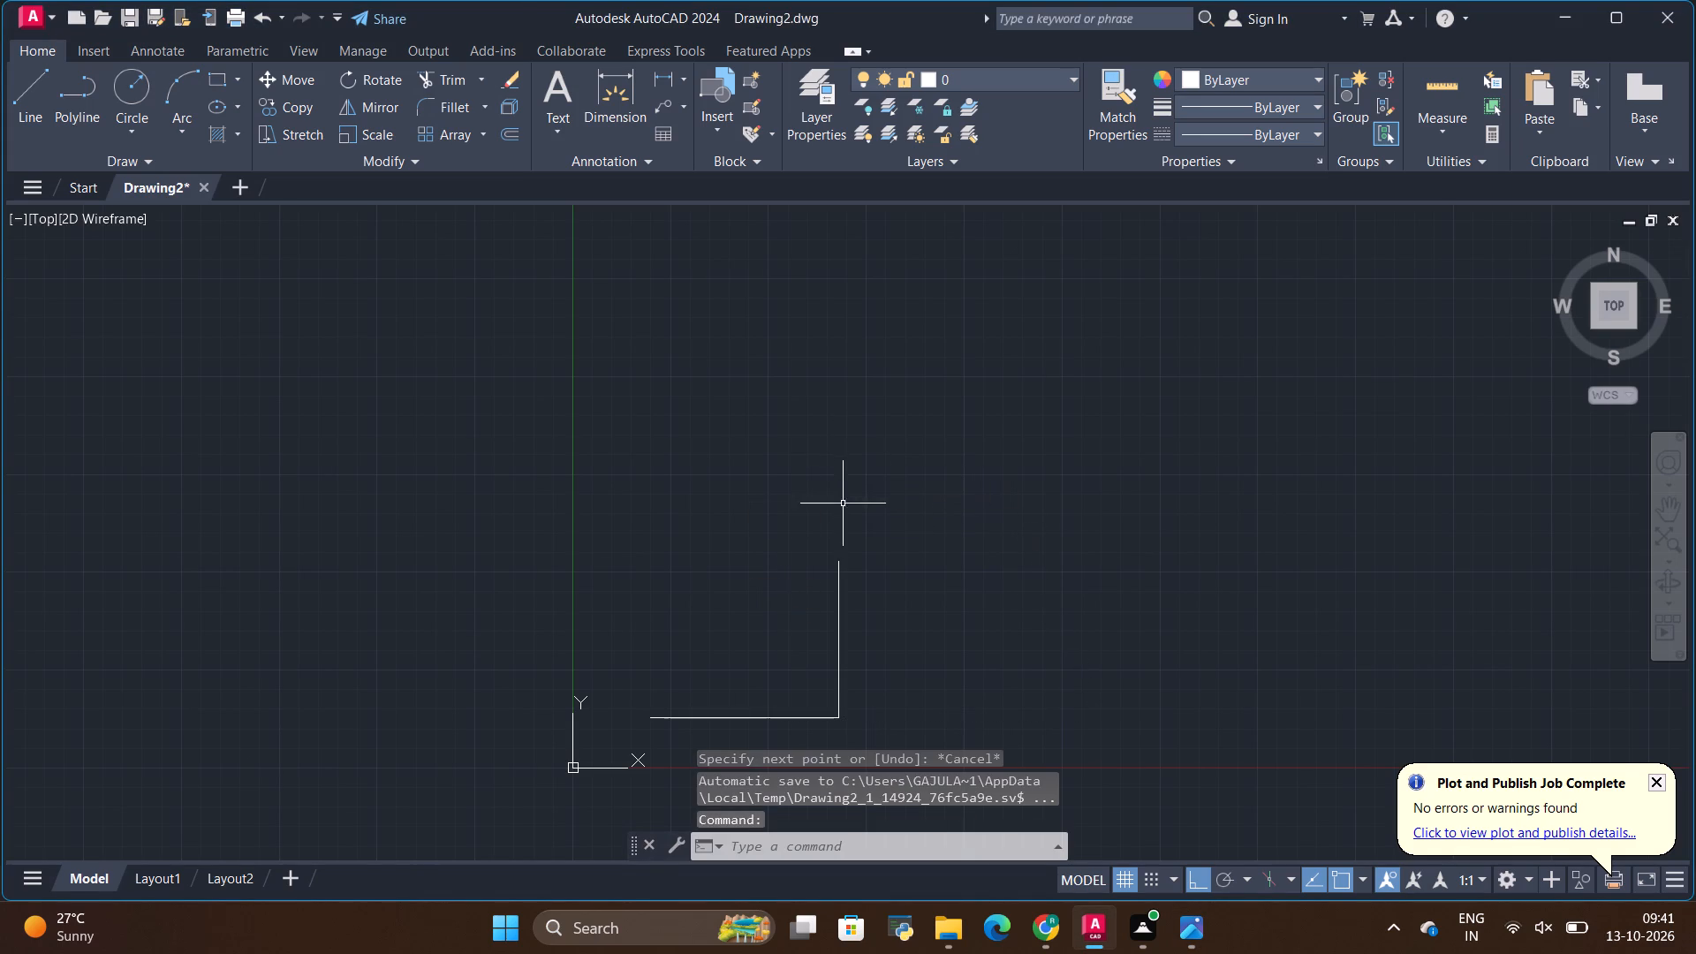
Draw a 2400 mm top line leftward from the vertical line's upper end and a left side down to the base line, closing the outline.
click(23, 83)
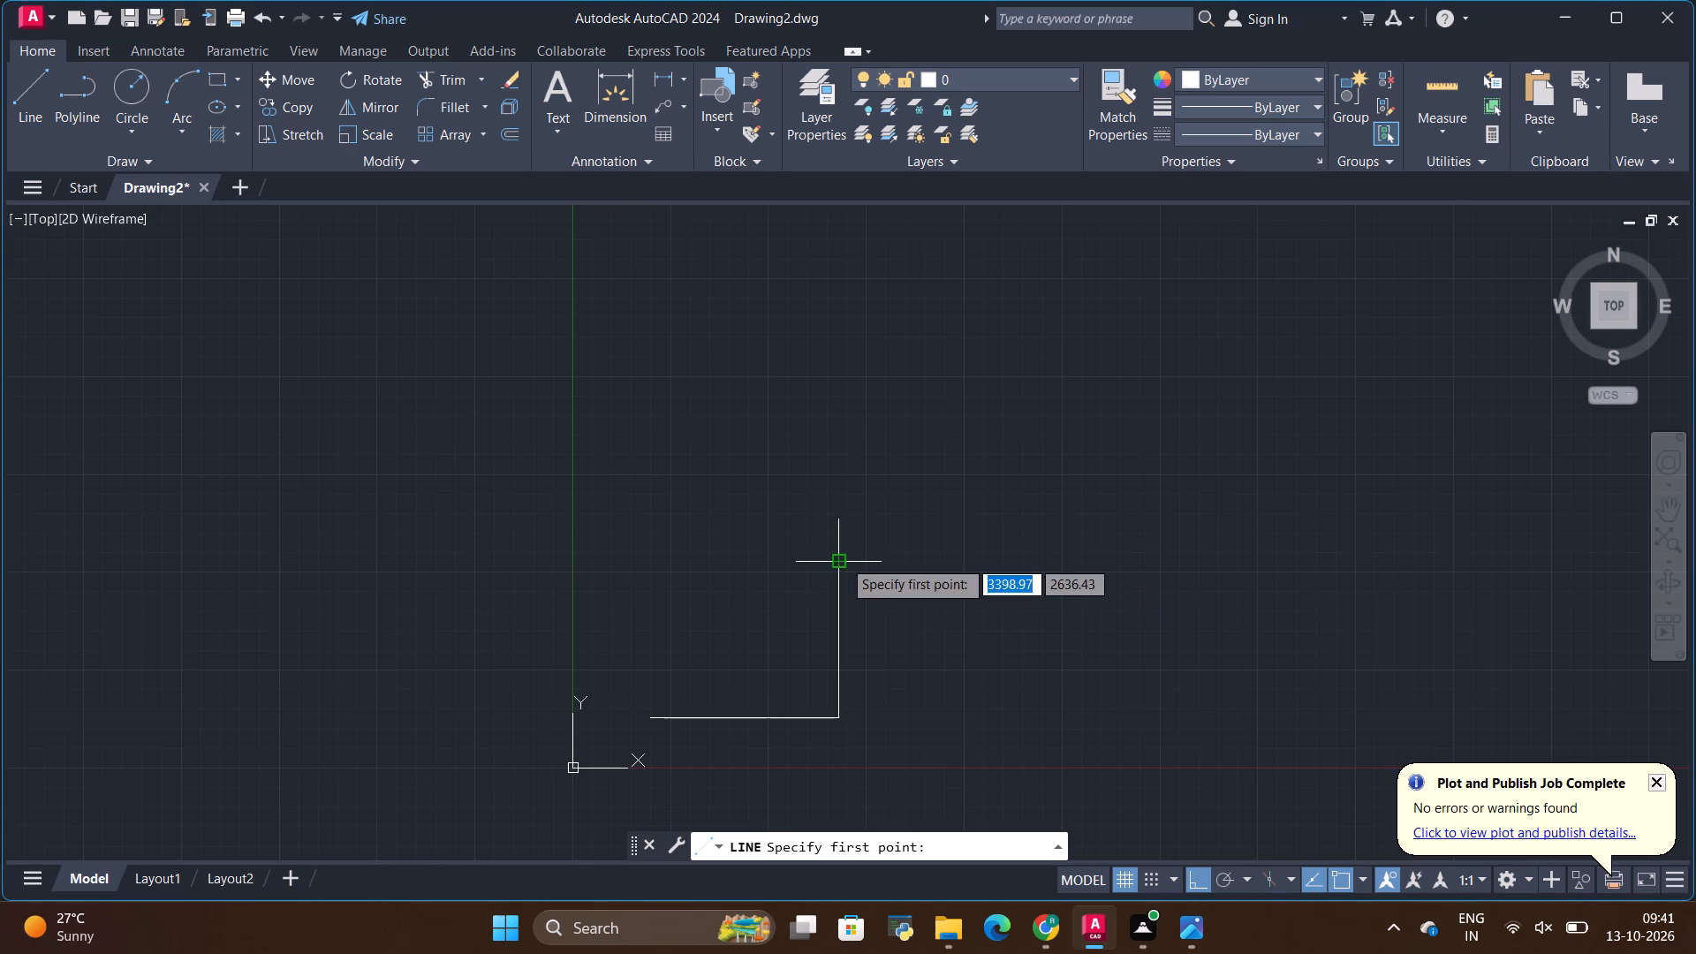
click(843, 559)
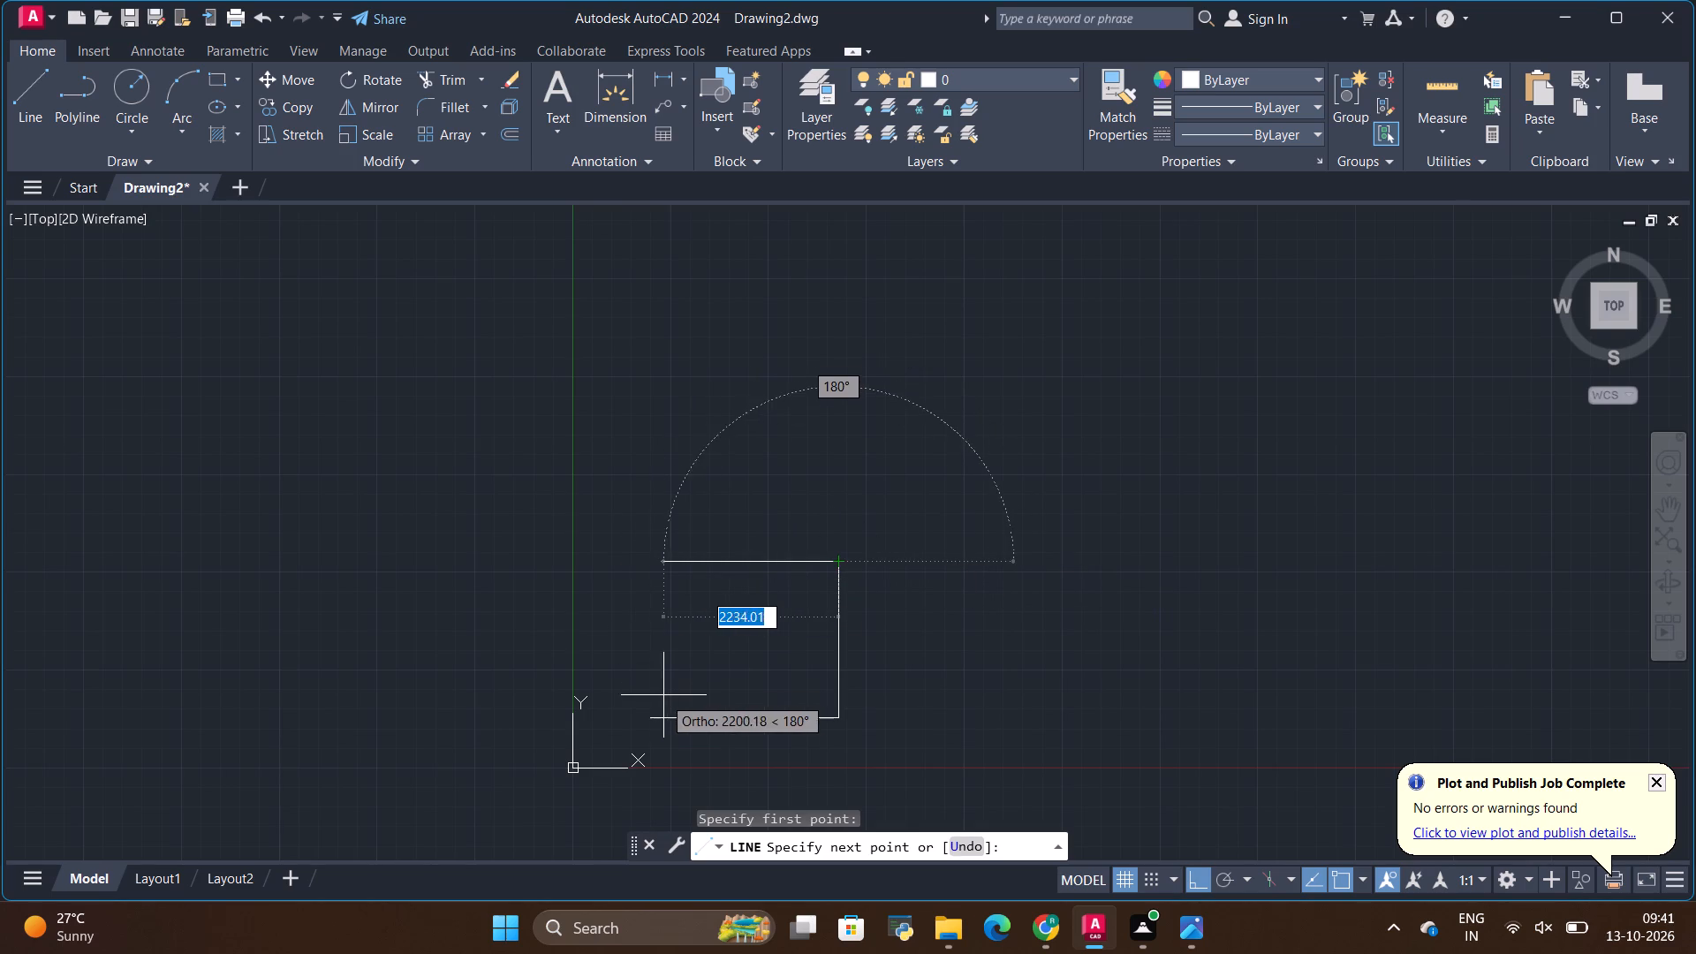
click(652, 560)
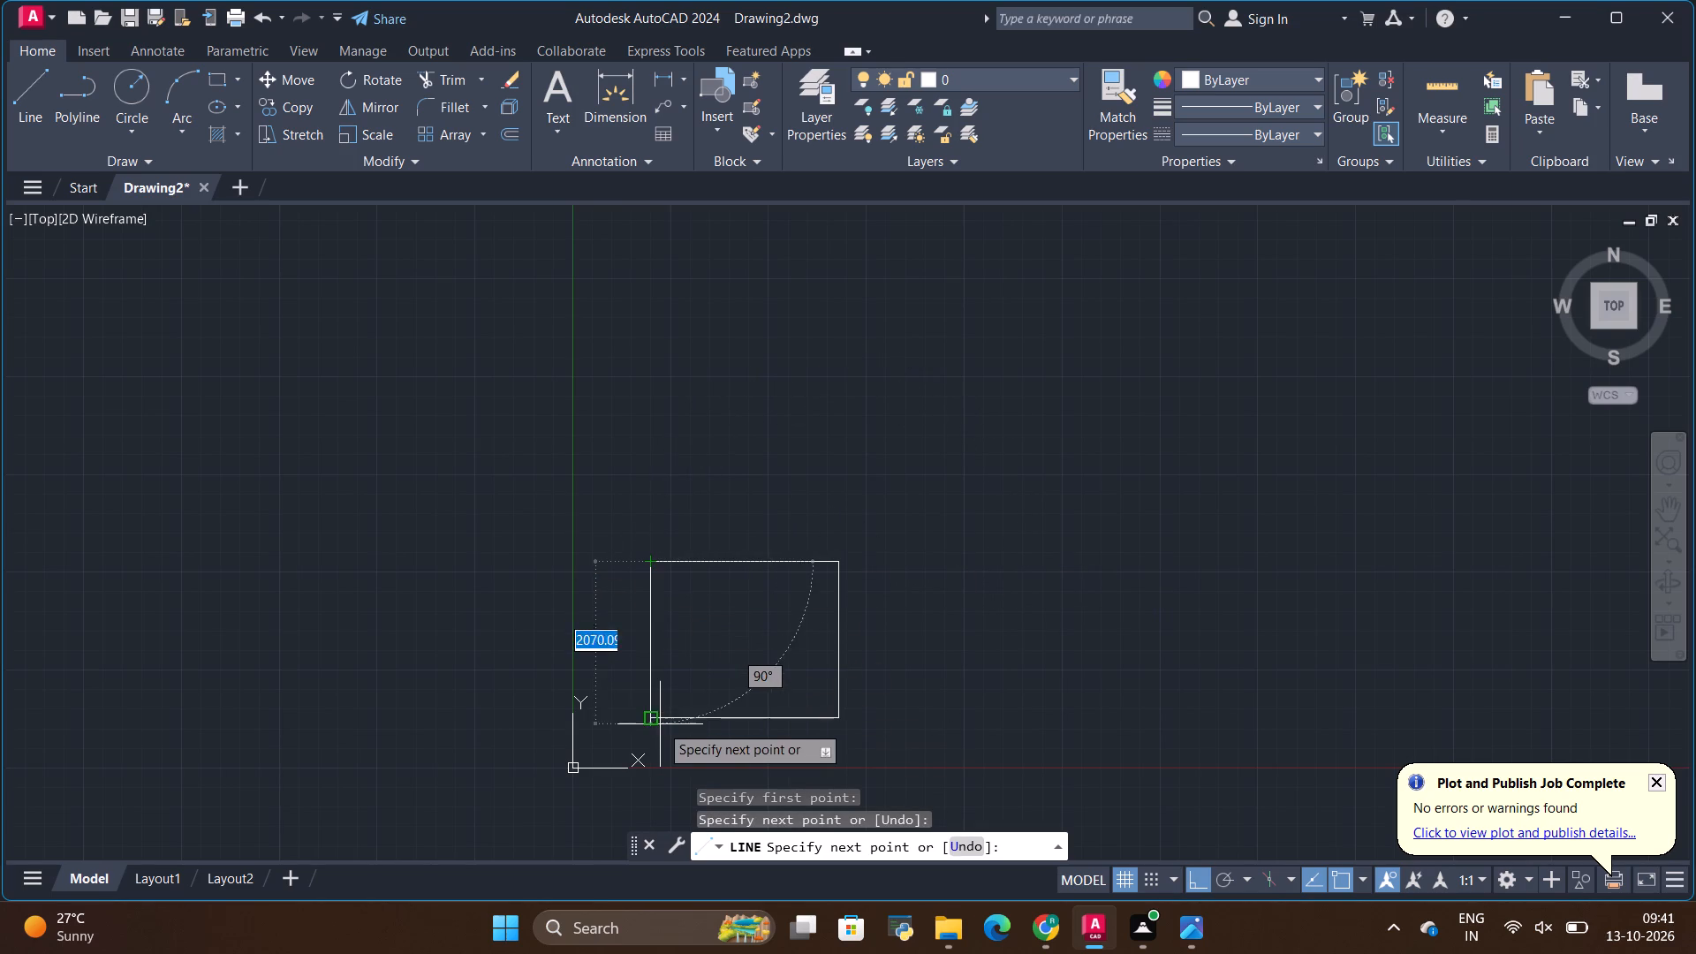
click(660, 724)
key(Escape)
scroll(757, 541, down, 2)
scroll(755, 564, up, 2)
scroll(686, 662, up, 1)
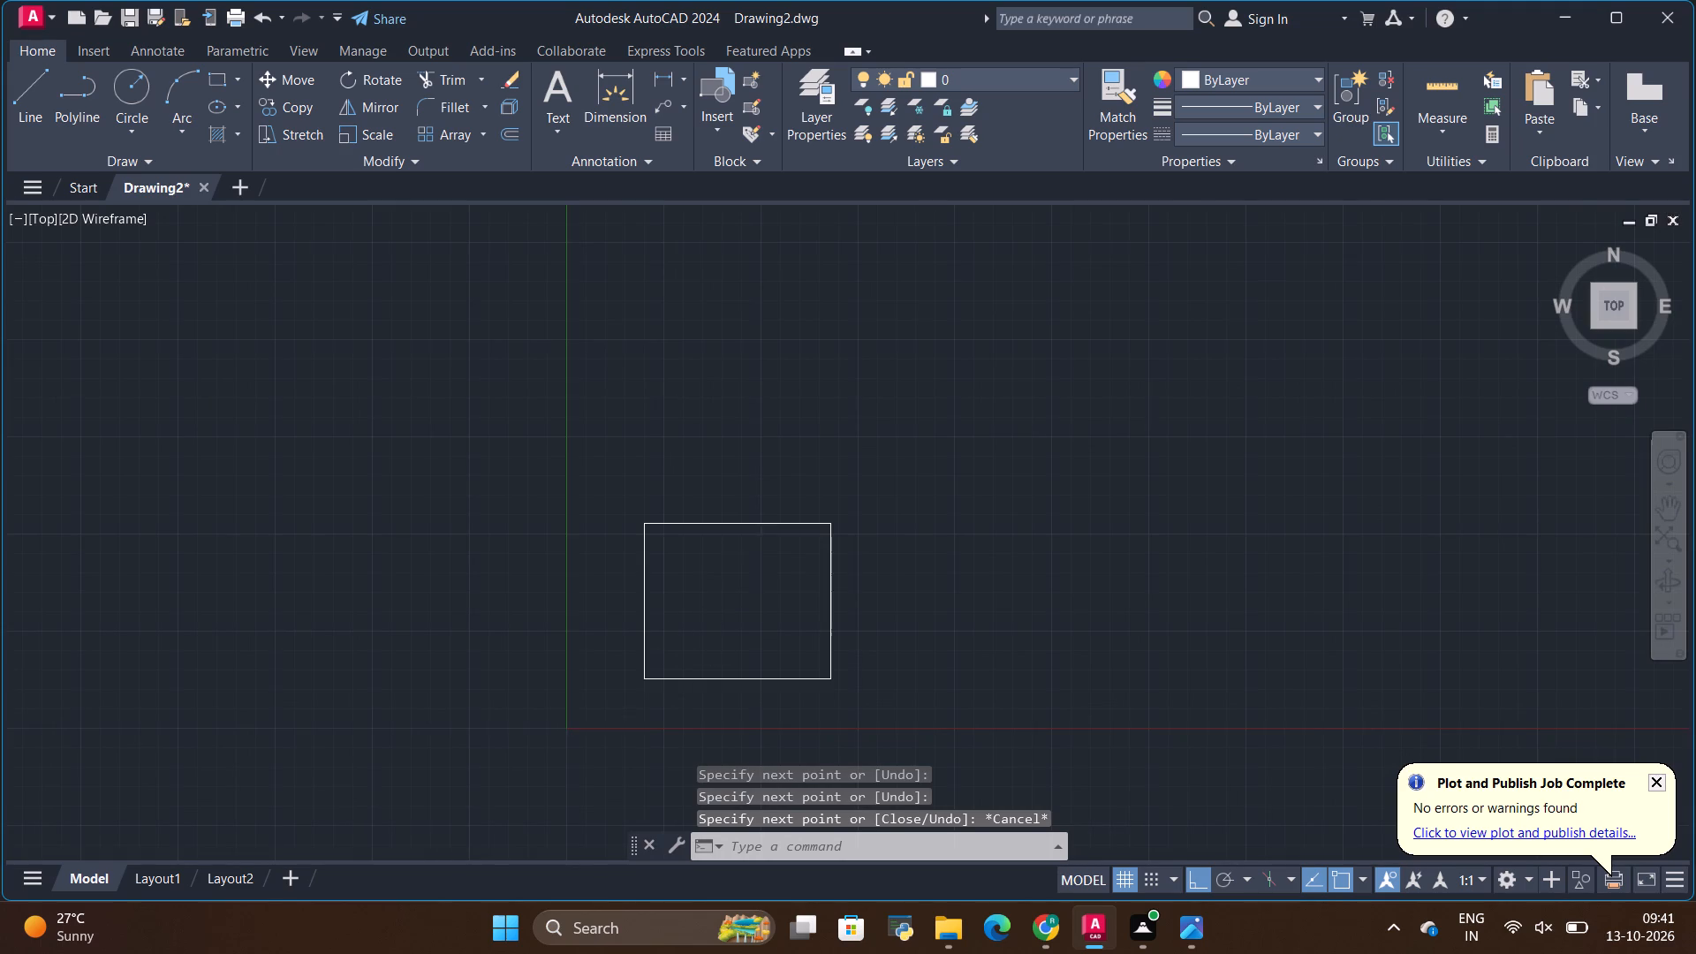
Copy the outline's bottom line 100 mm upward from its left endpoint, checking the base cabinet in the Photos reference image.
key(alt+Tab)
key(alt+Tab)
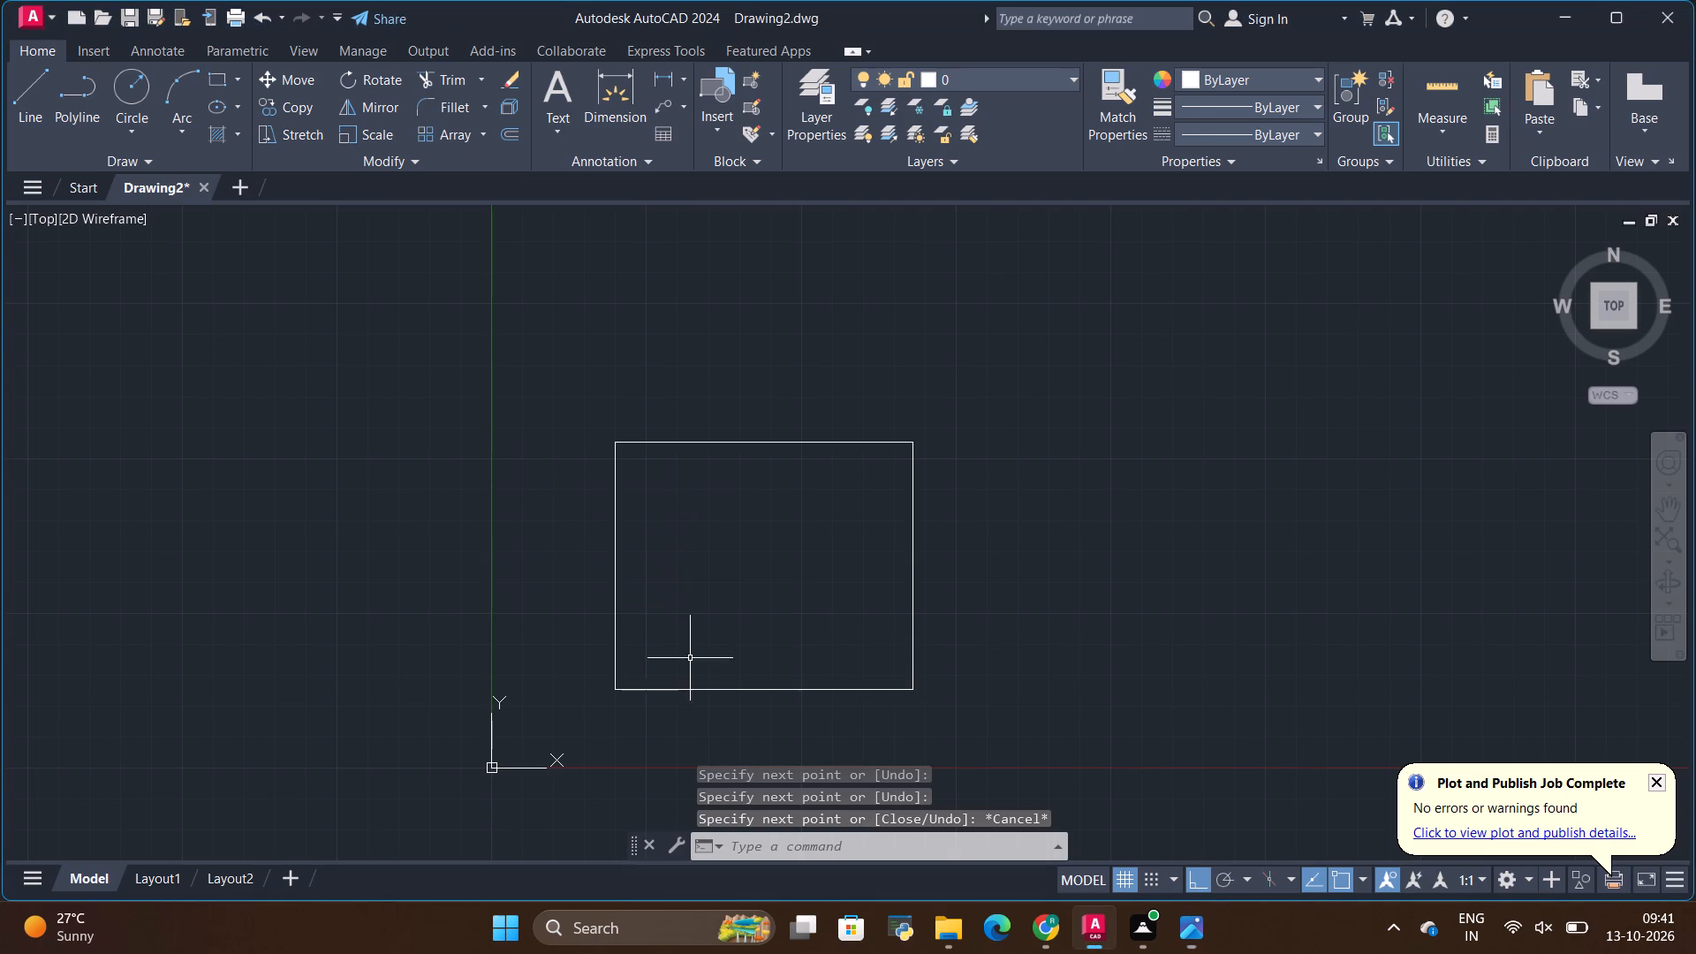
click(693, 691)
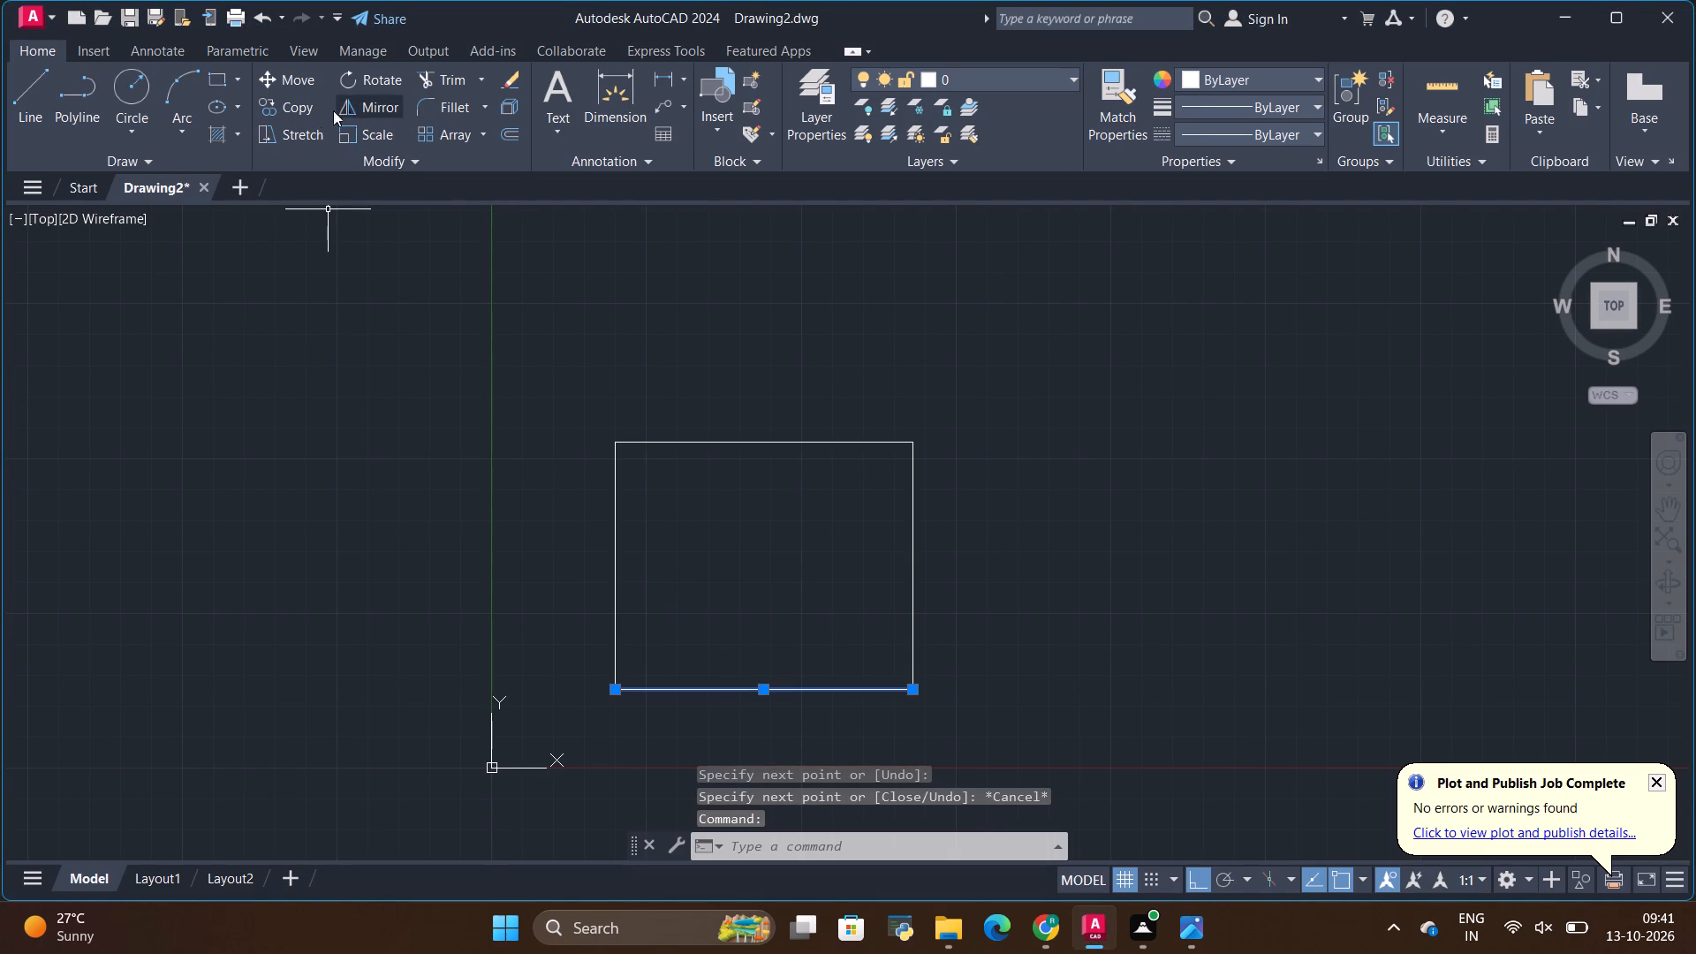
click(299, 112)
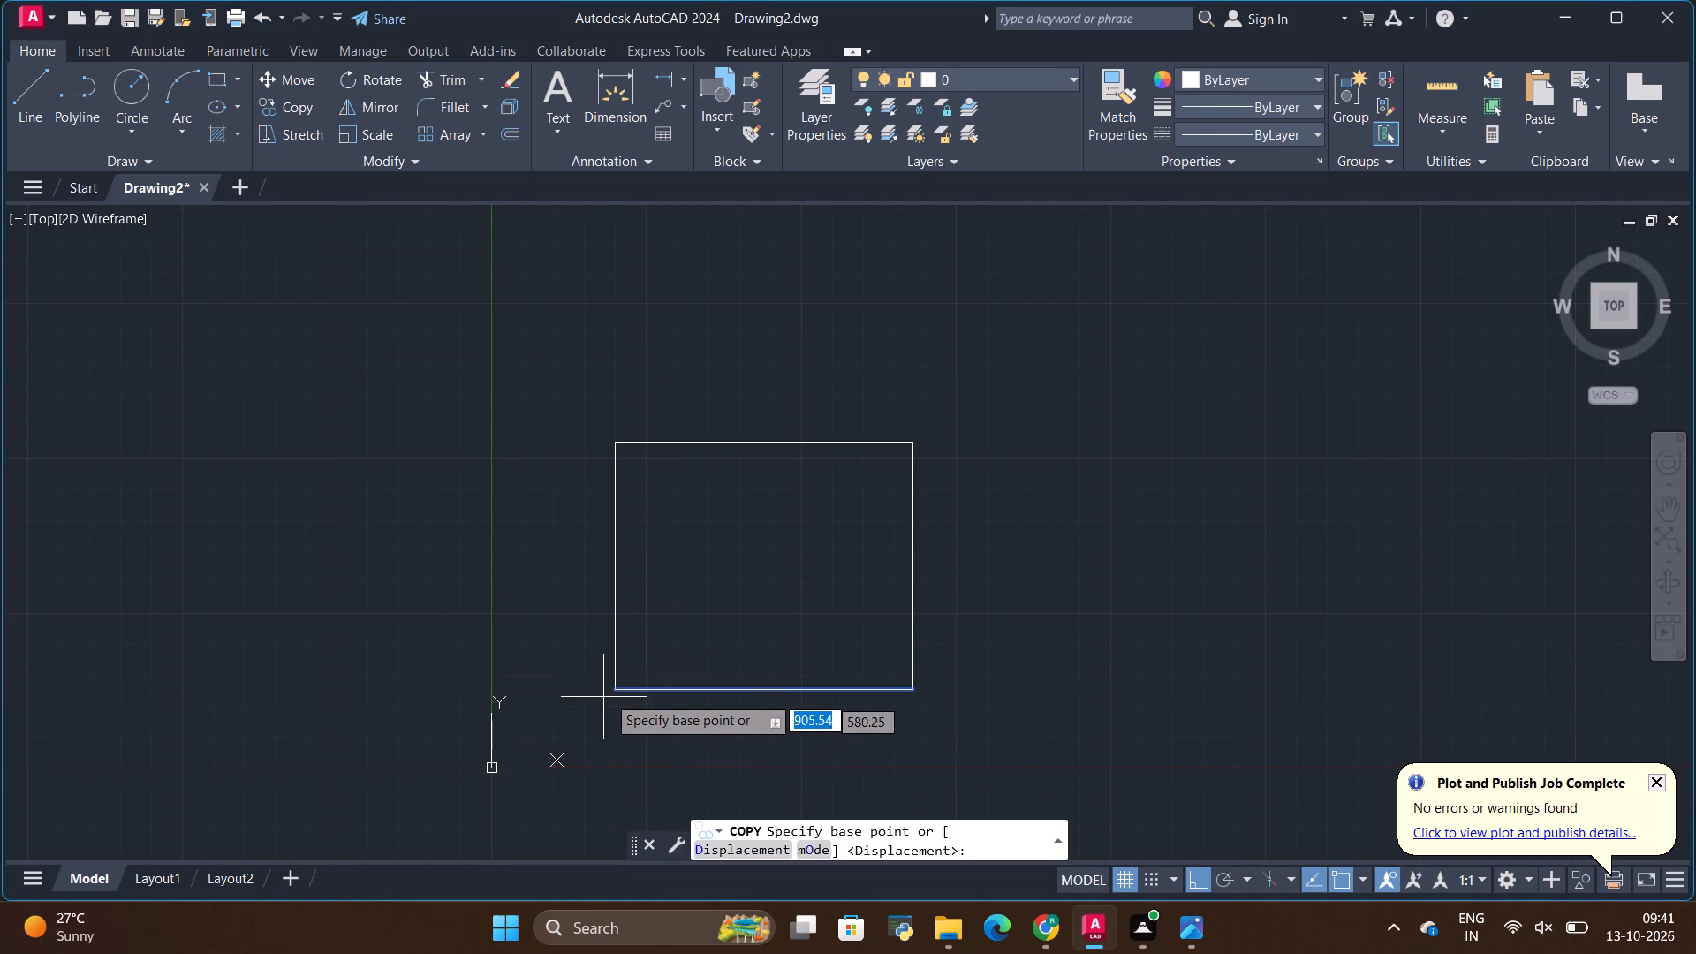
click(617, 688)
key(alt+Tab)
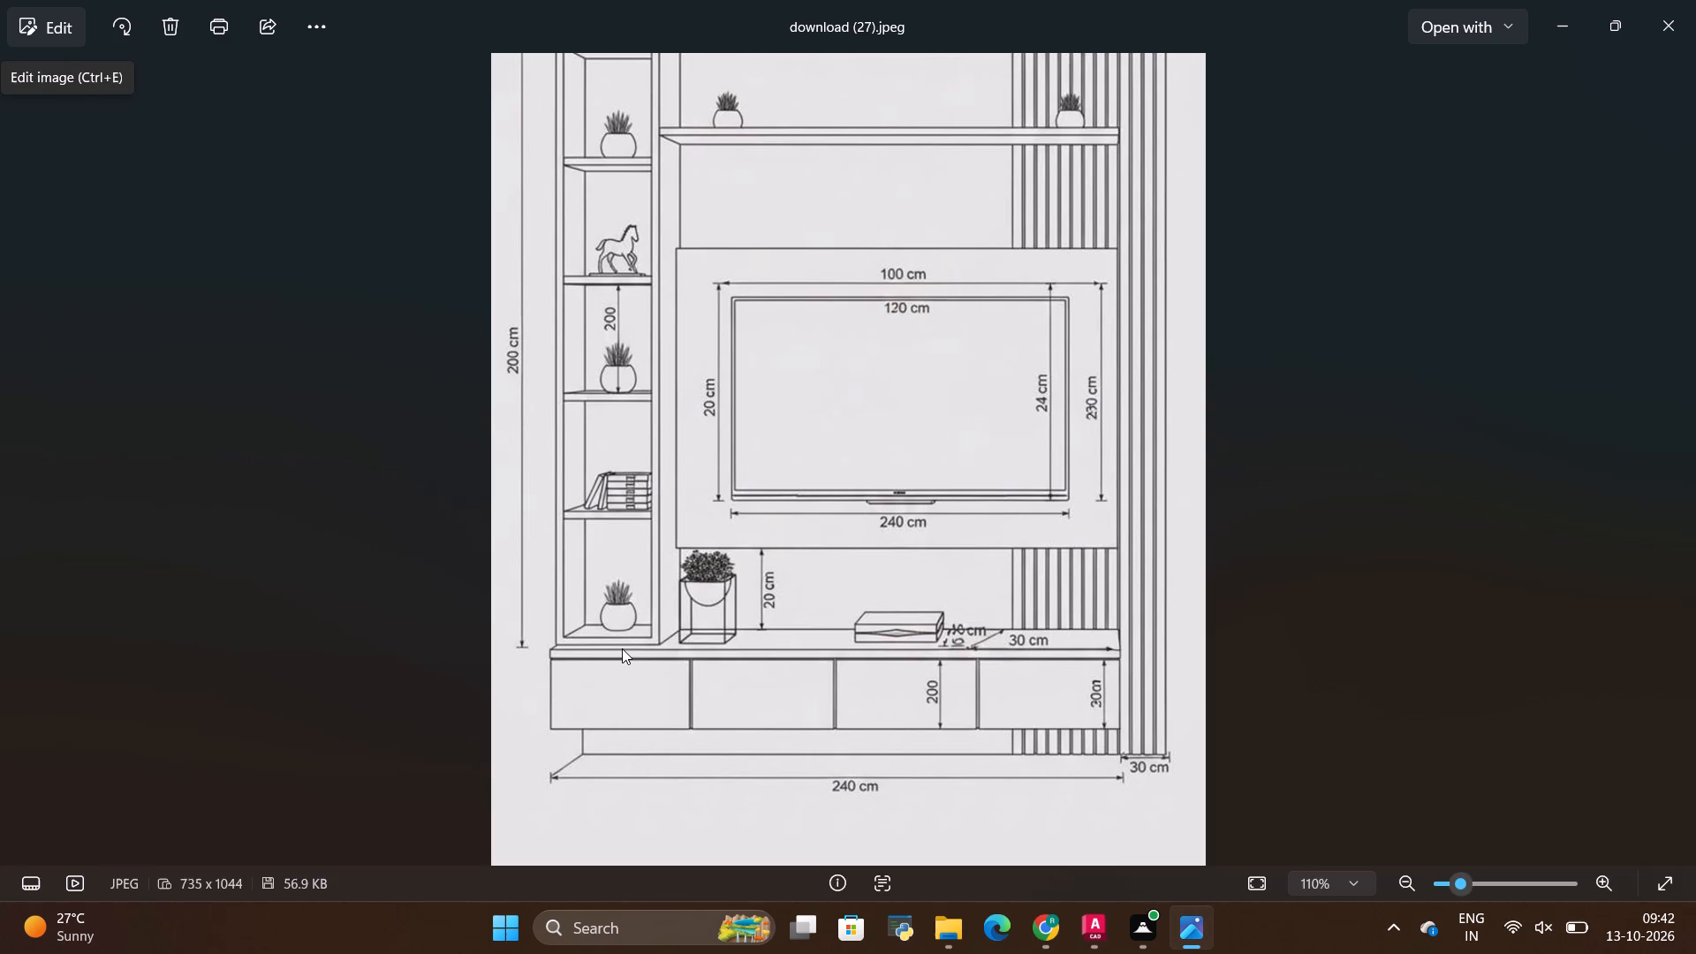
scroll(622, 648, down, 2)
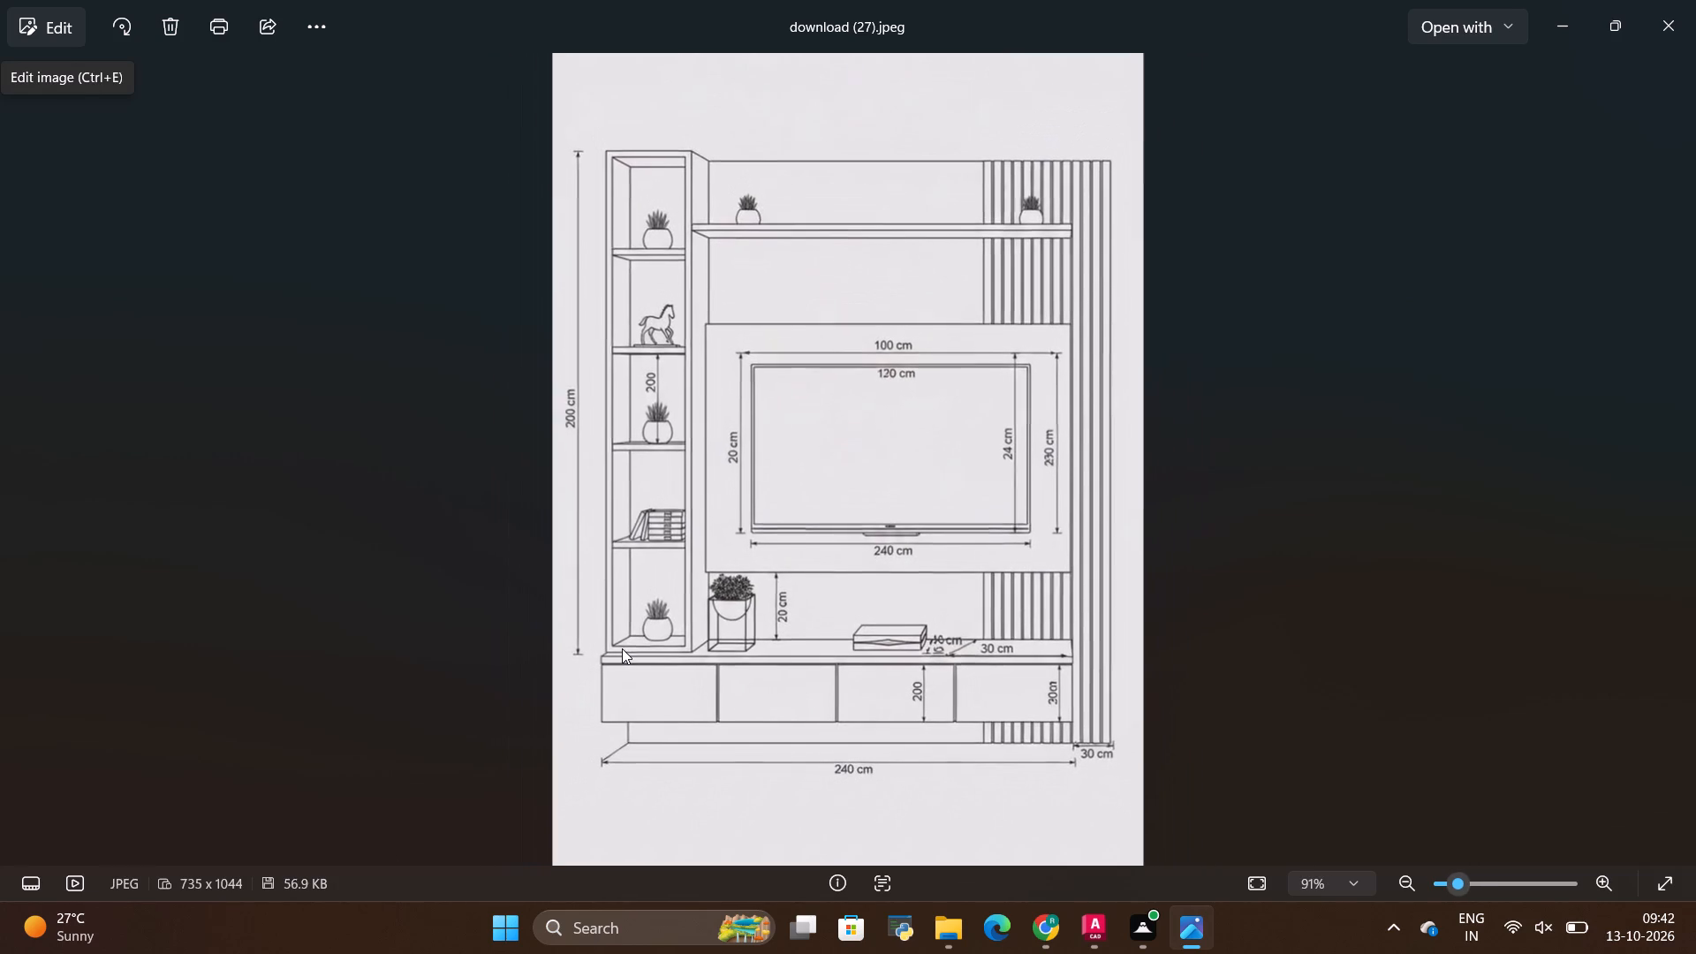
scroll(622, 648, up, 1)
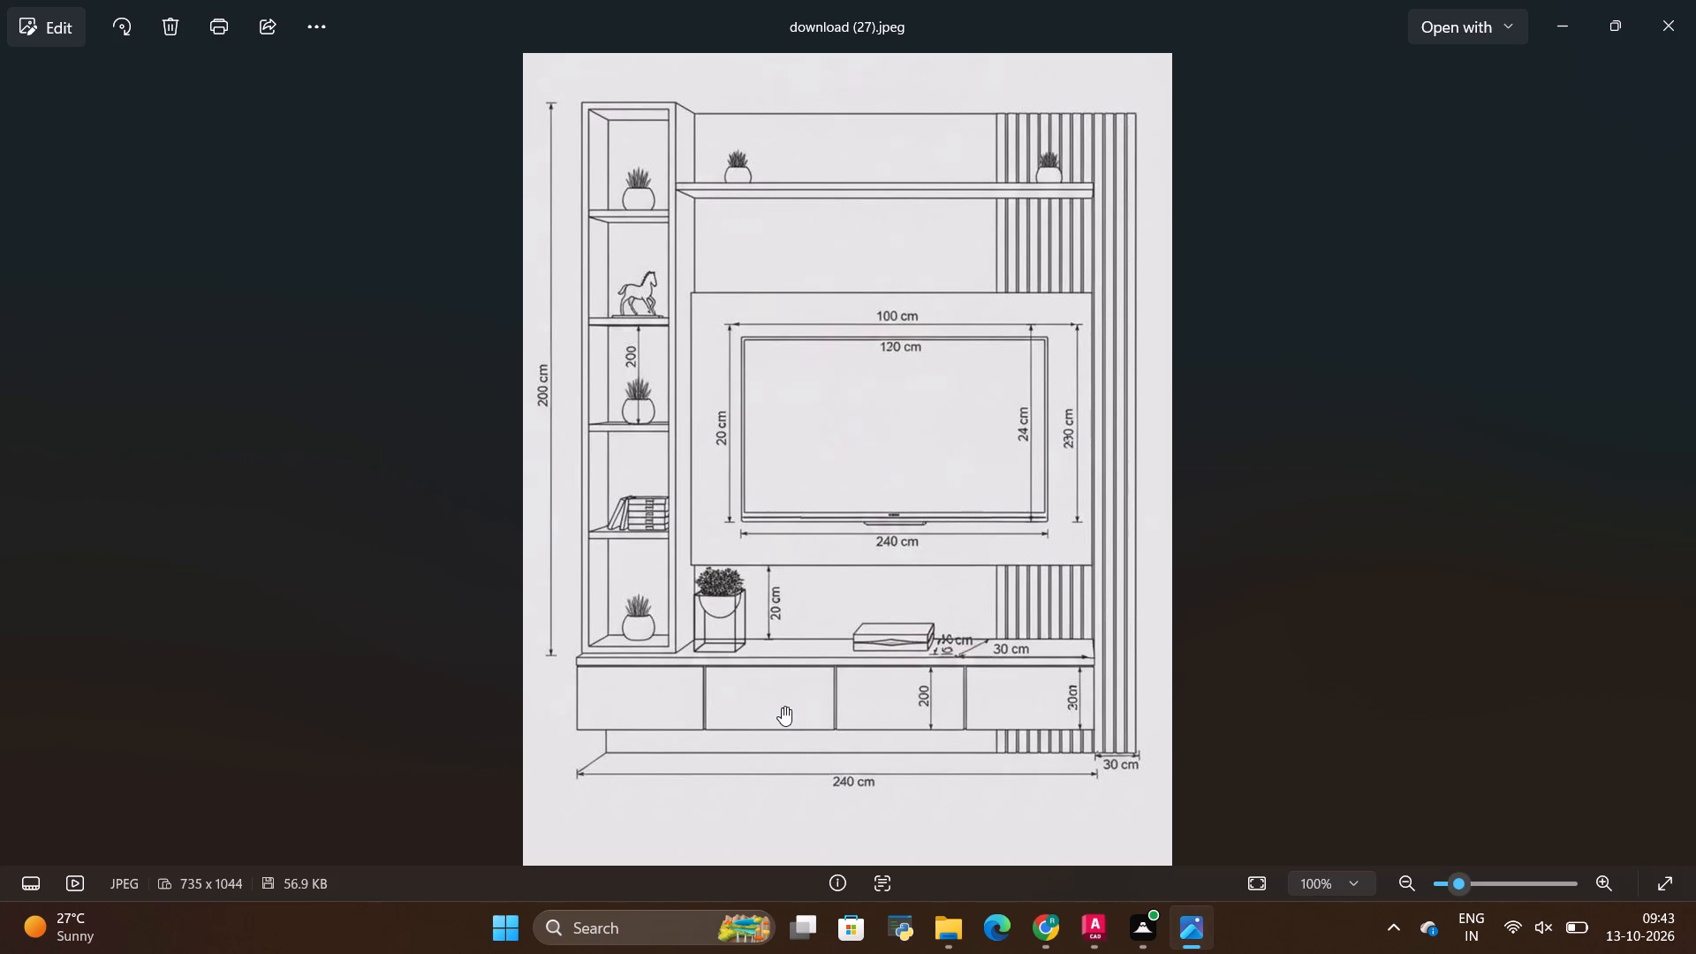
key(alt+Tab)
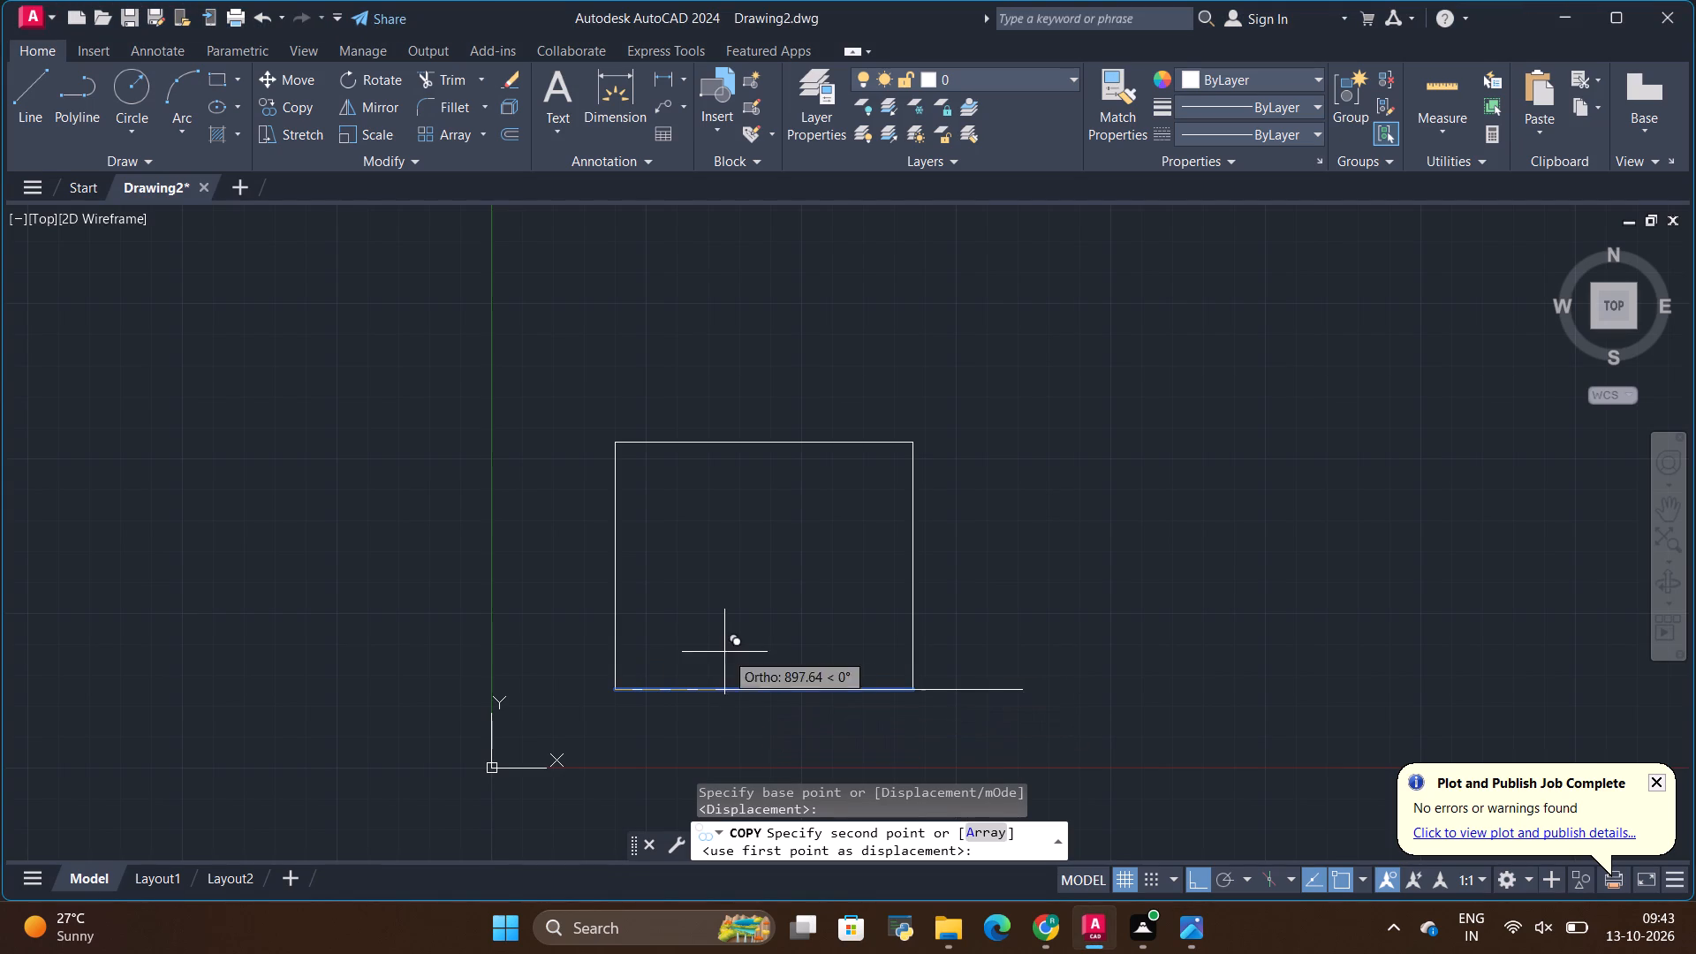
key(BackSpace)
text(100)
key(Return)
key(Escape)
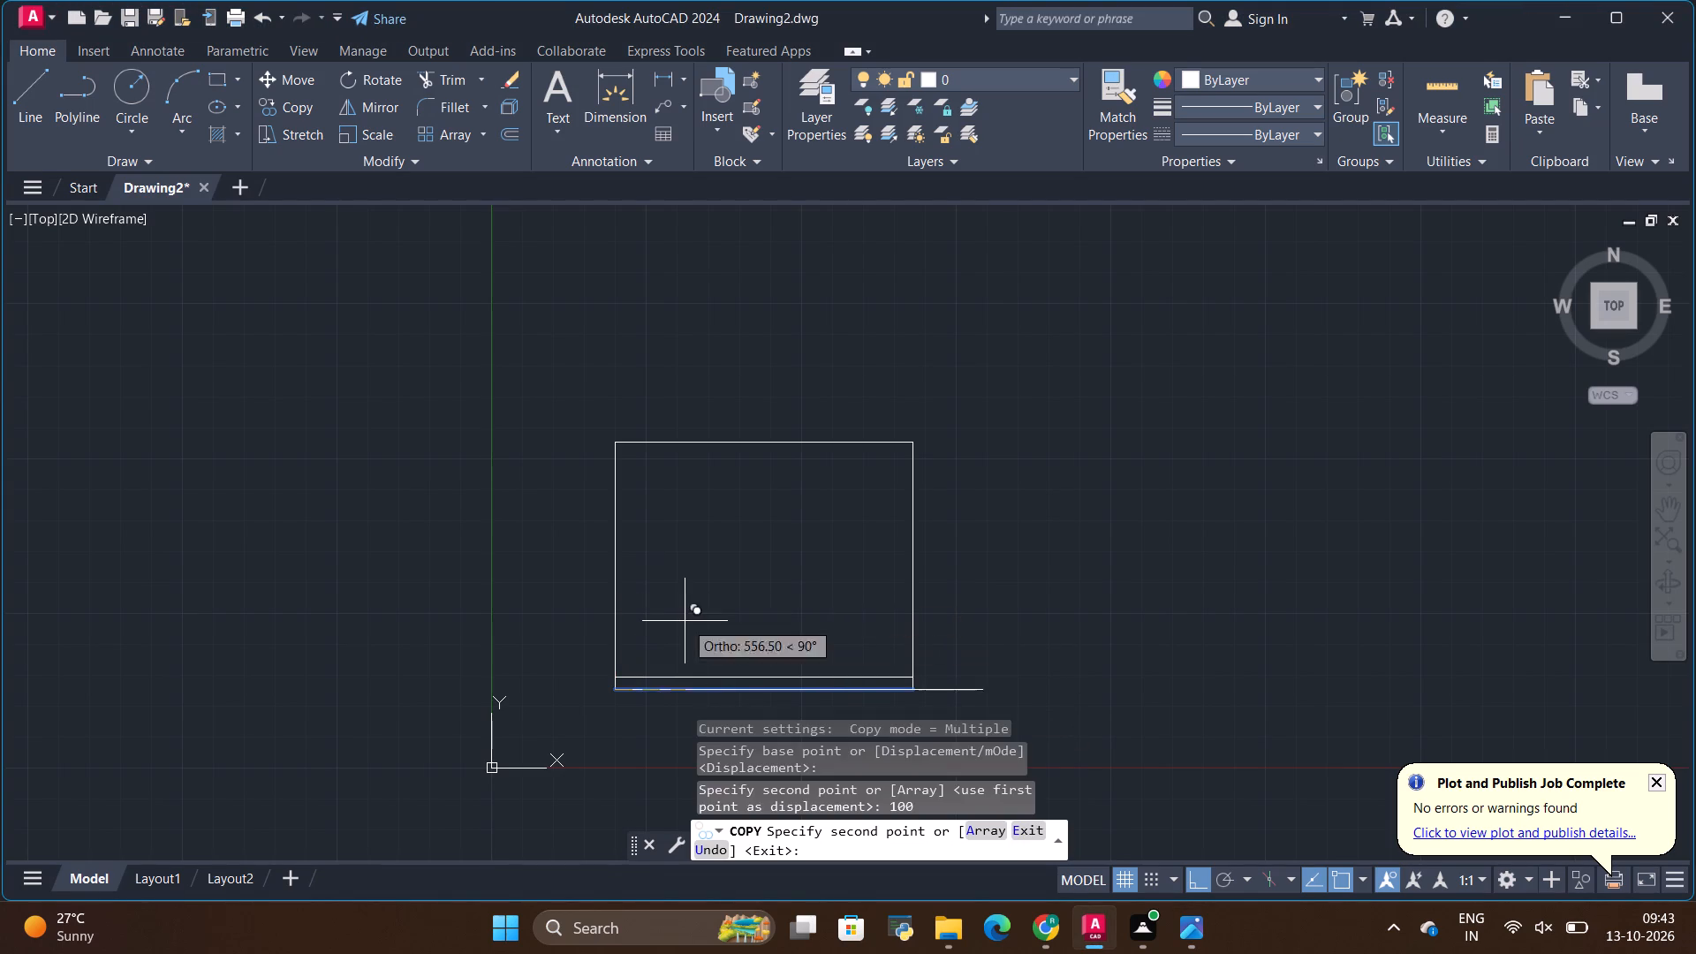
Copy the line 100 mm above the base a further 200 mm upward to mark the top of the drawers.
click(701, 679)
click(310, 110)
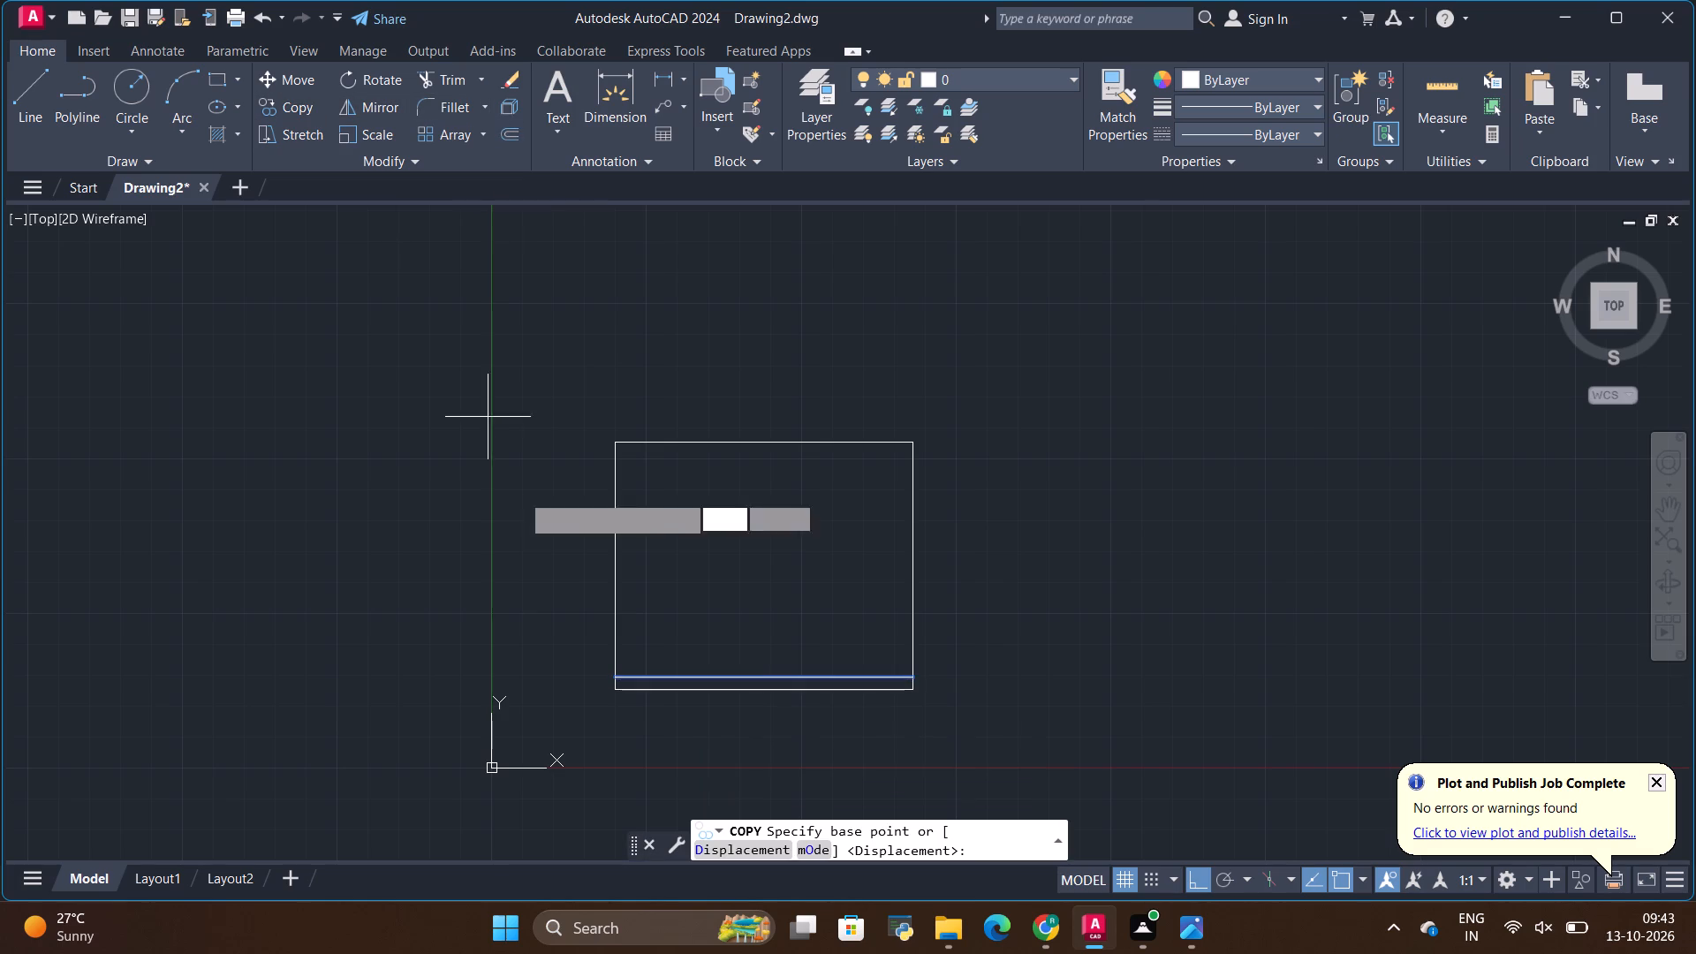
click(609, 674)
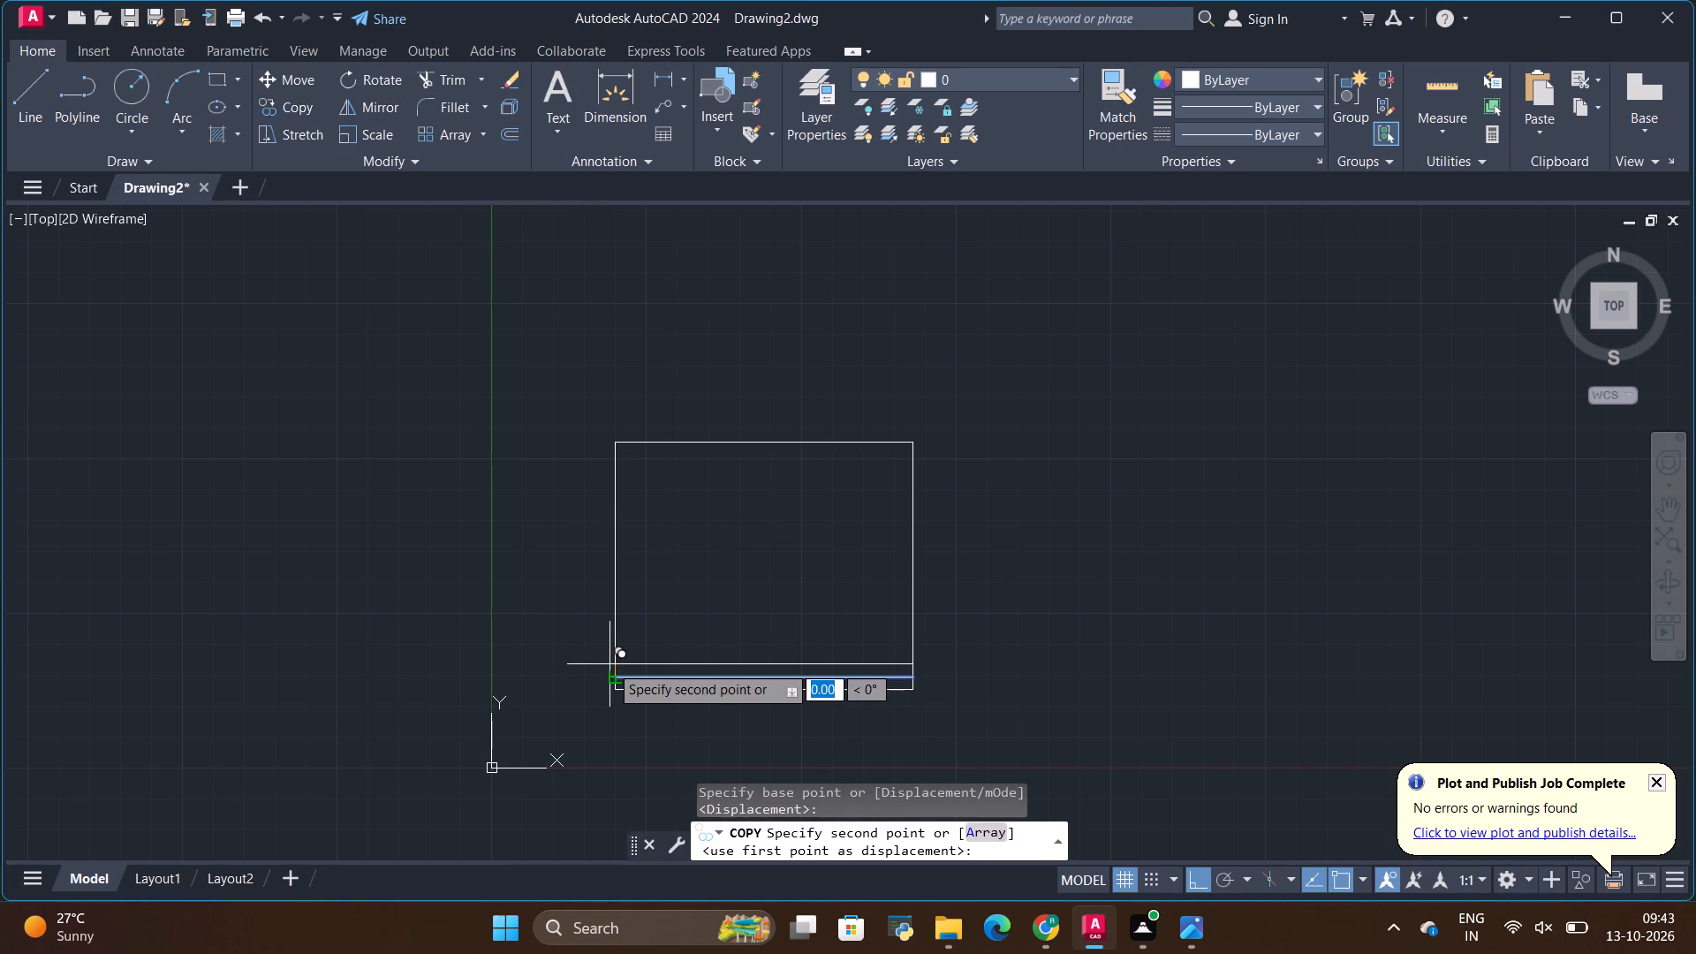
key(BackSpace)
text(2000)
key(BackSpace)
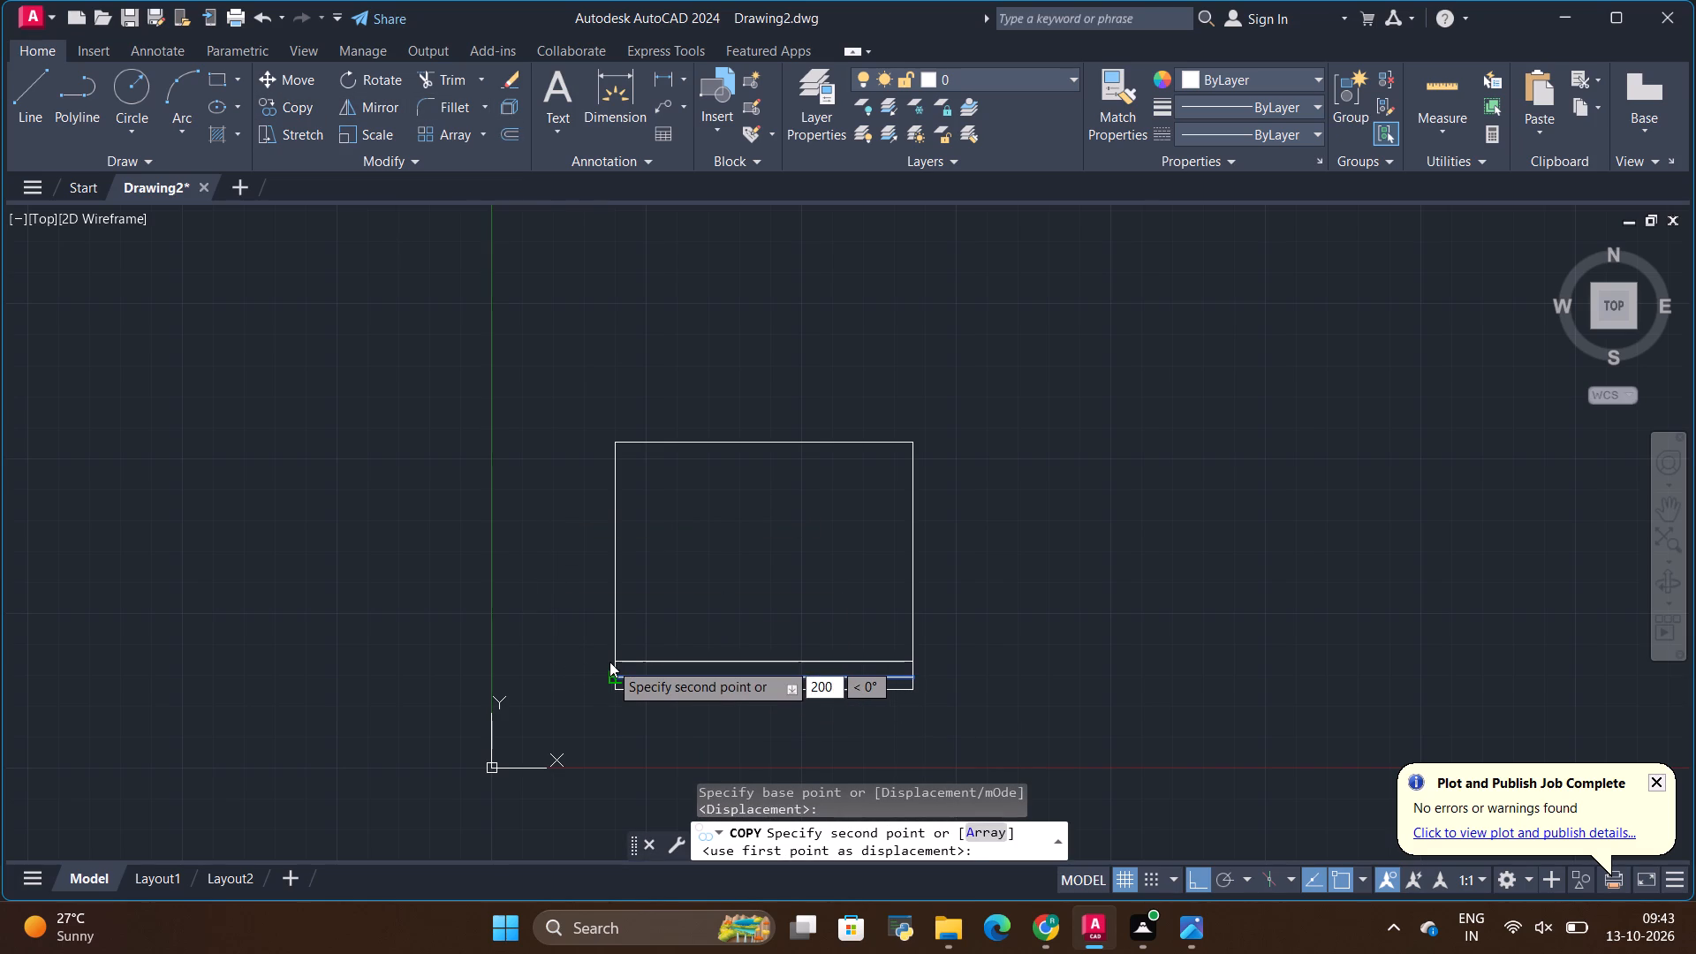
key(Return)
key(Escape)
Compare the drawing with the Photos reference image, examining the spacing of the shelves in the tall left column.
key(alt+Tab)
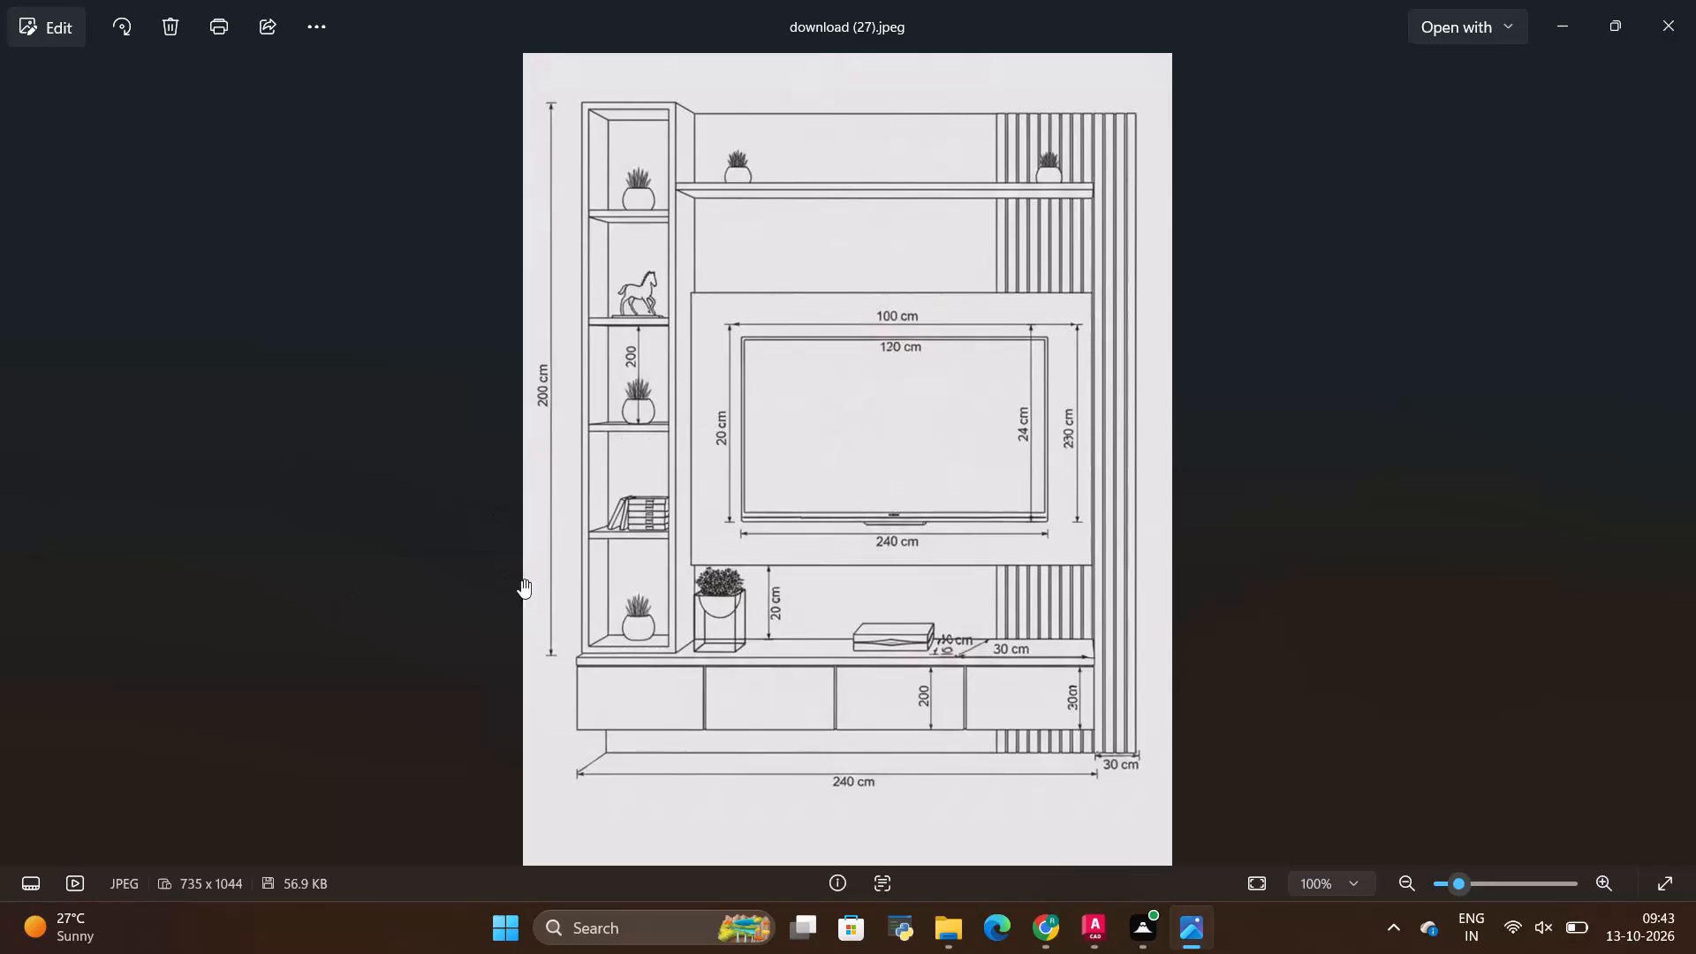
key(alt+Tab)
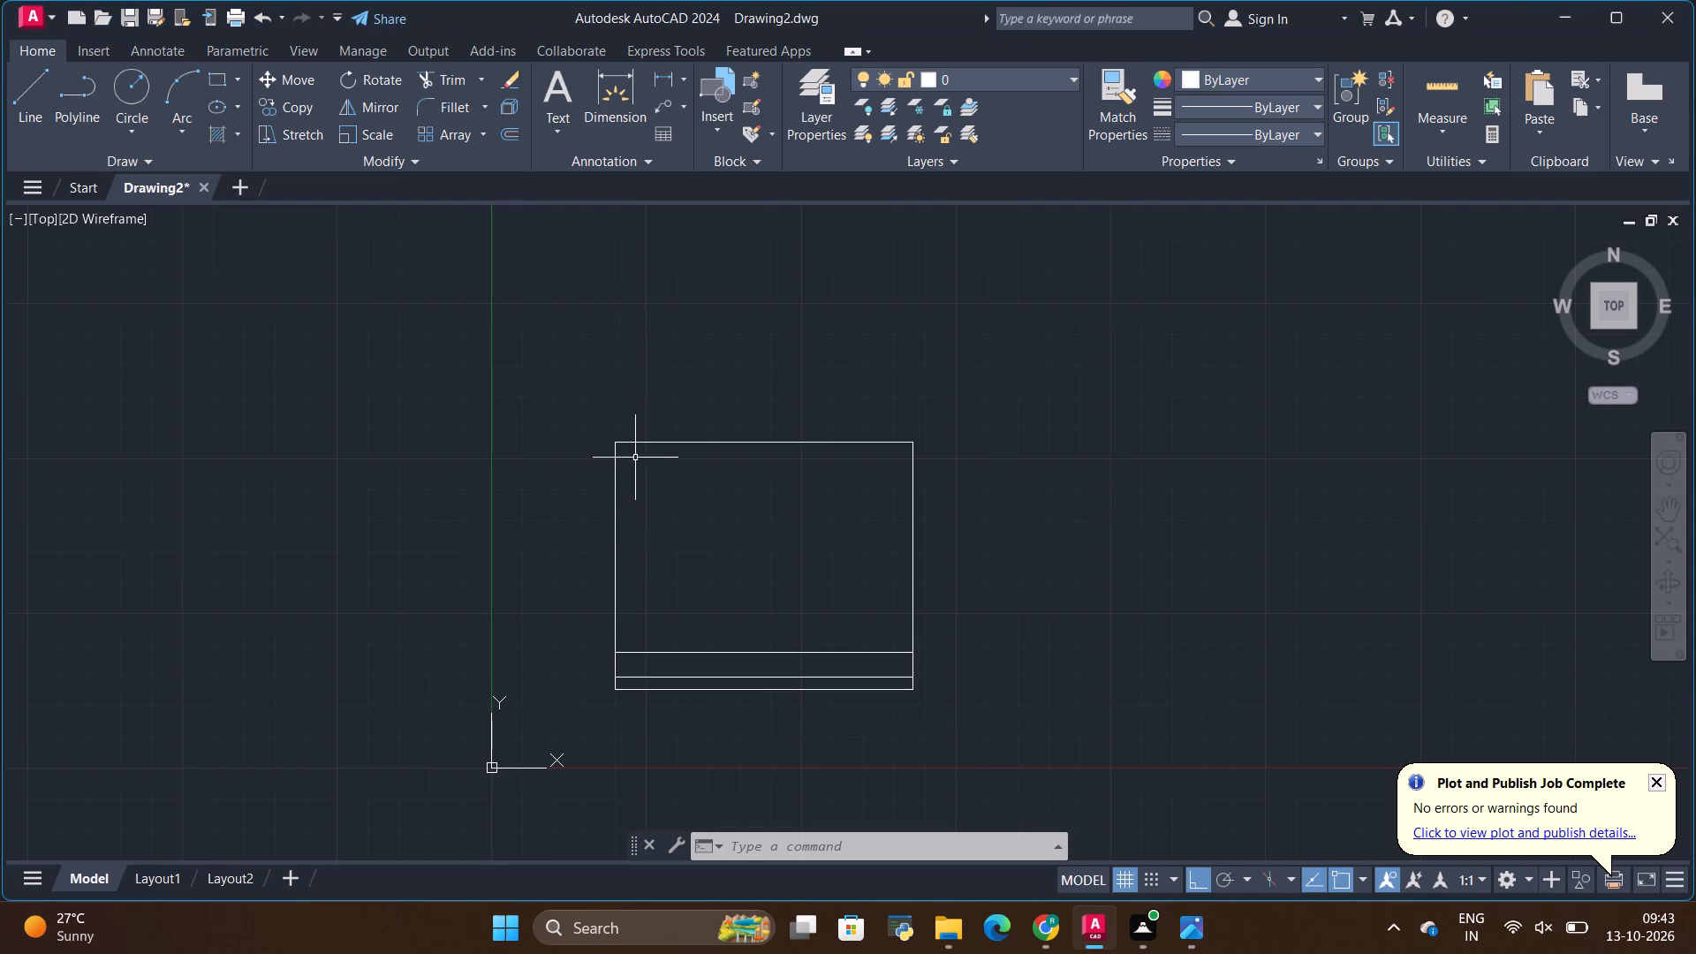
scroll(647, 445, down, 1)
scroll(655, 505, up, 1)
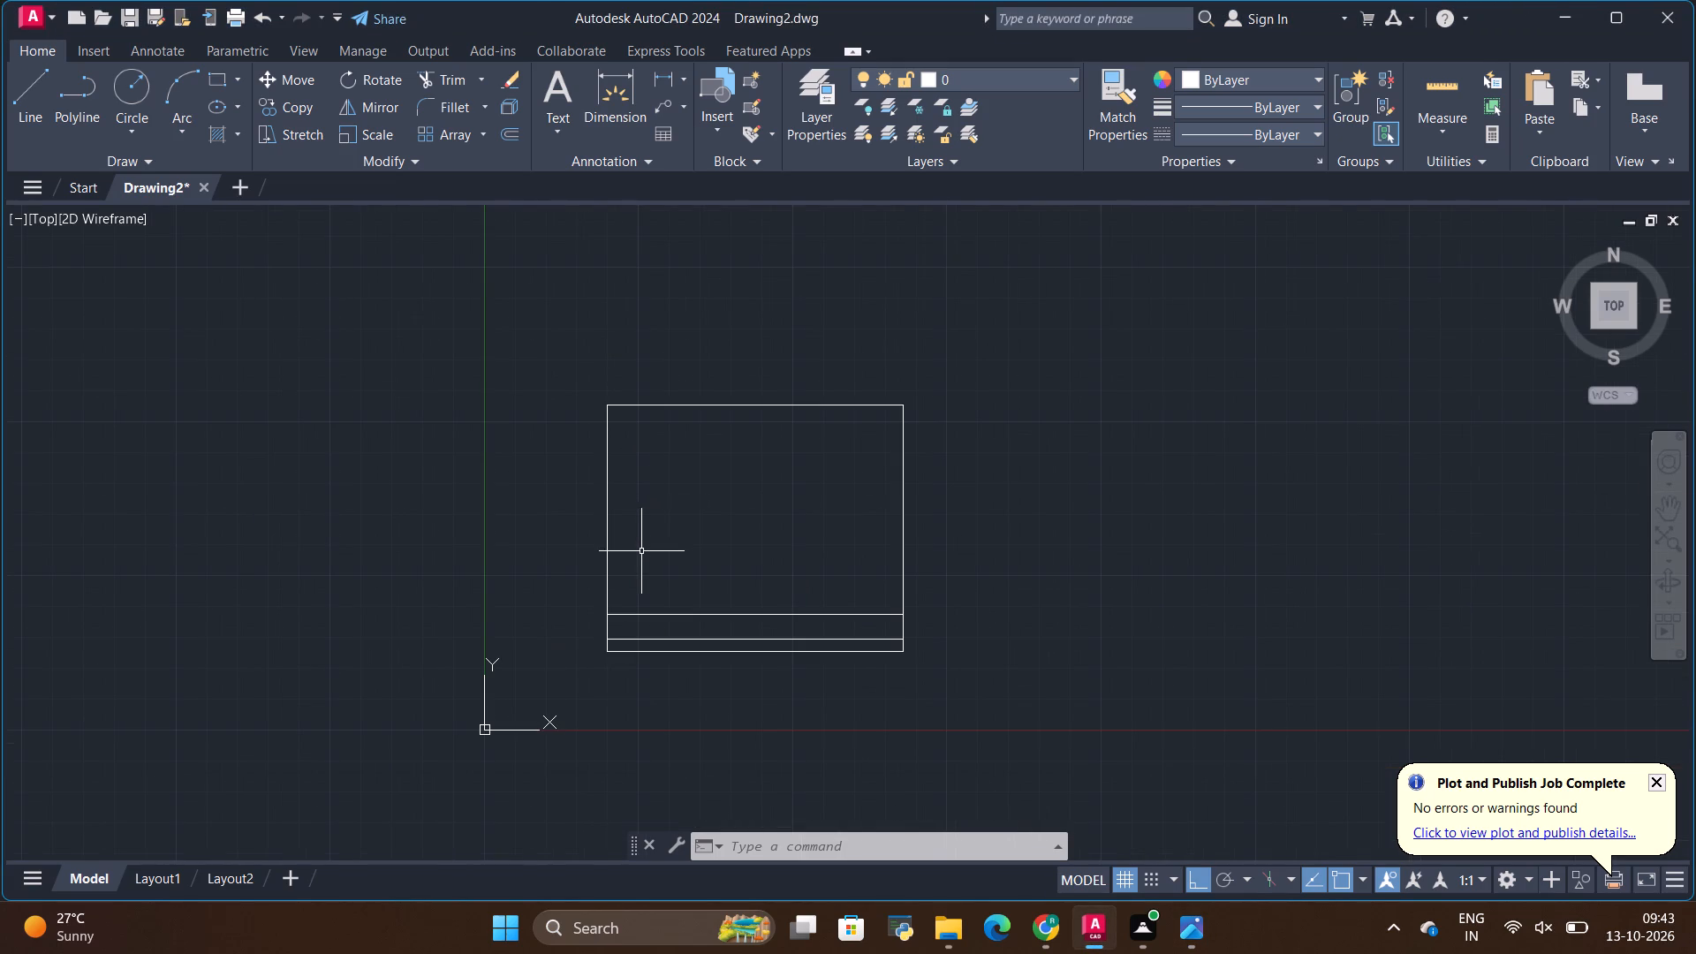
key(alt+Tab)
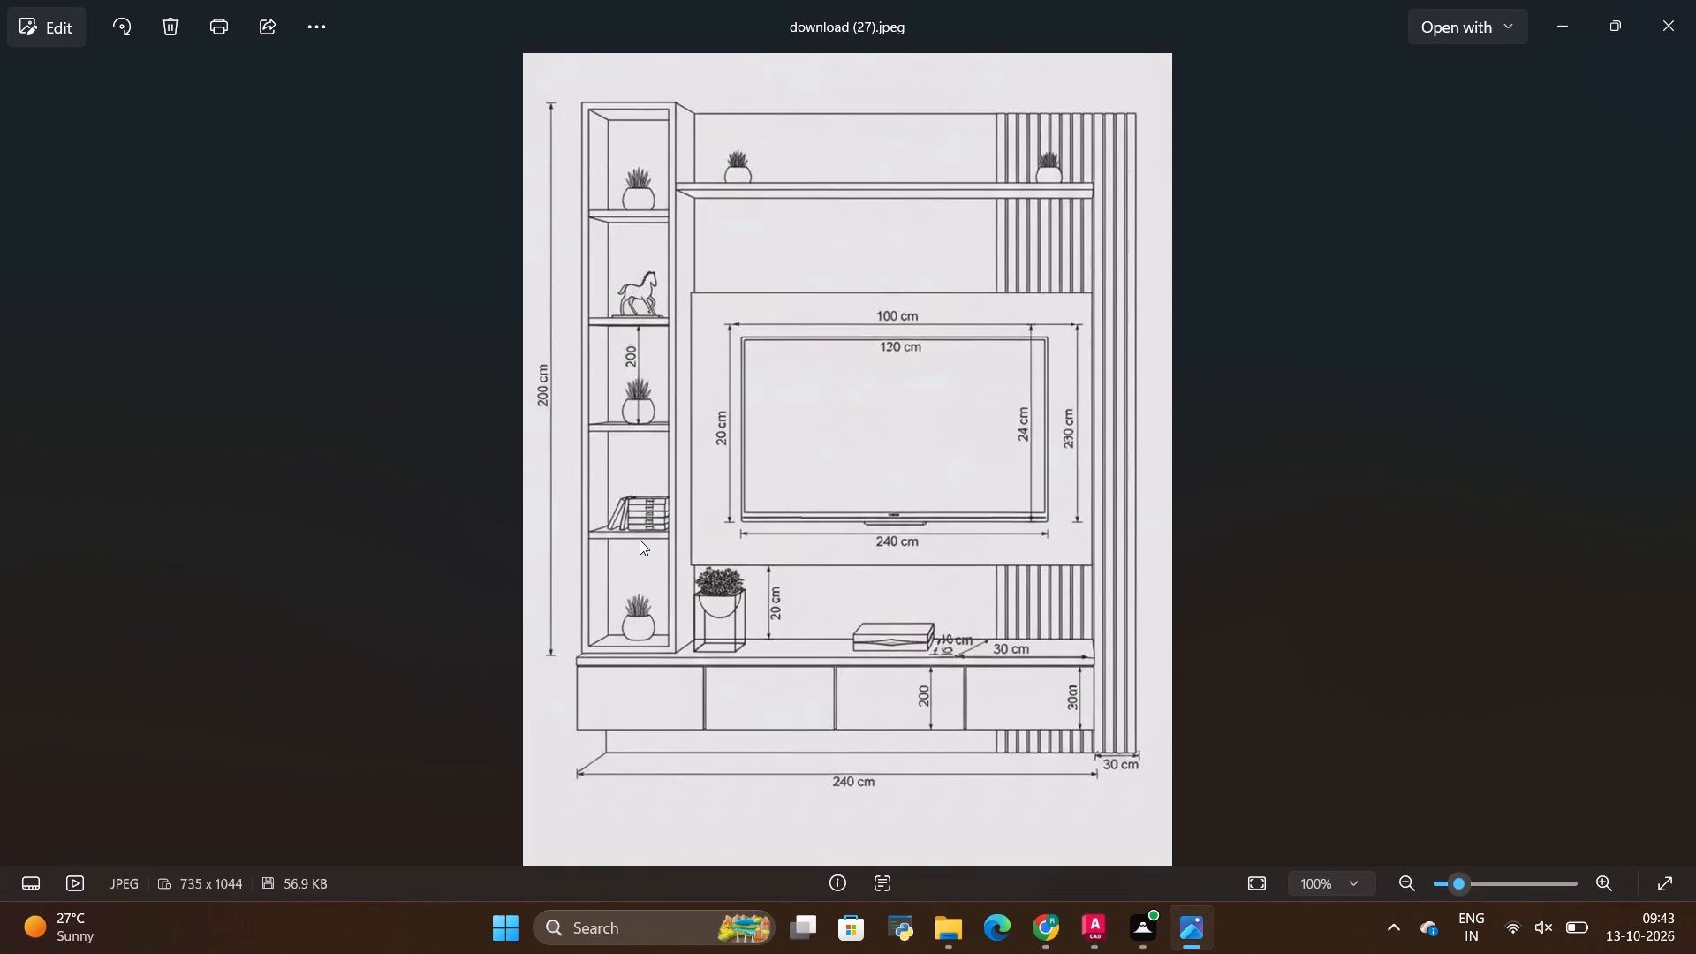
key(alt+Tab)
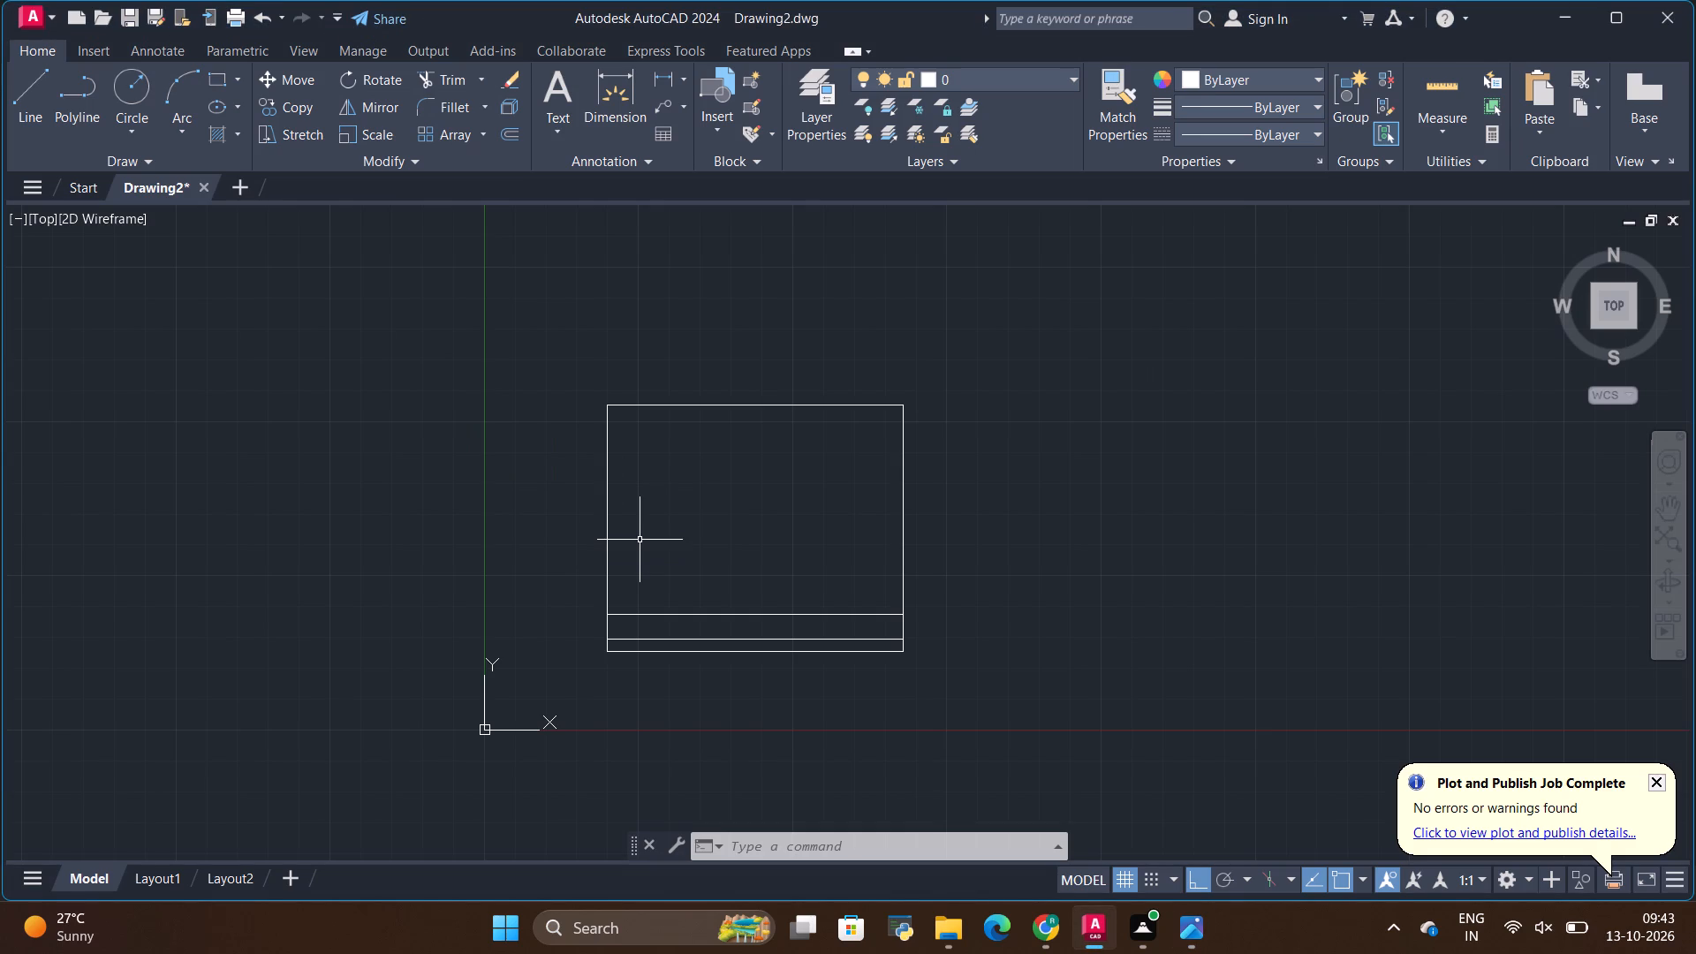
key(alt+Tab)
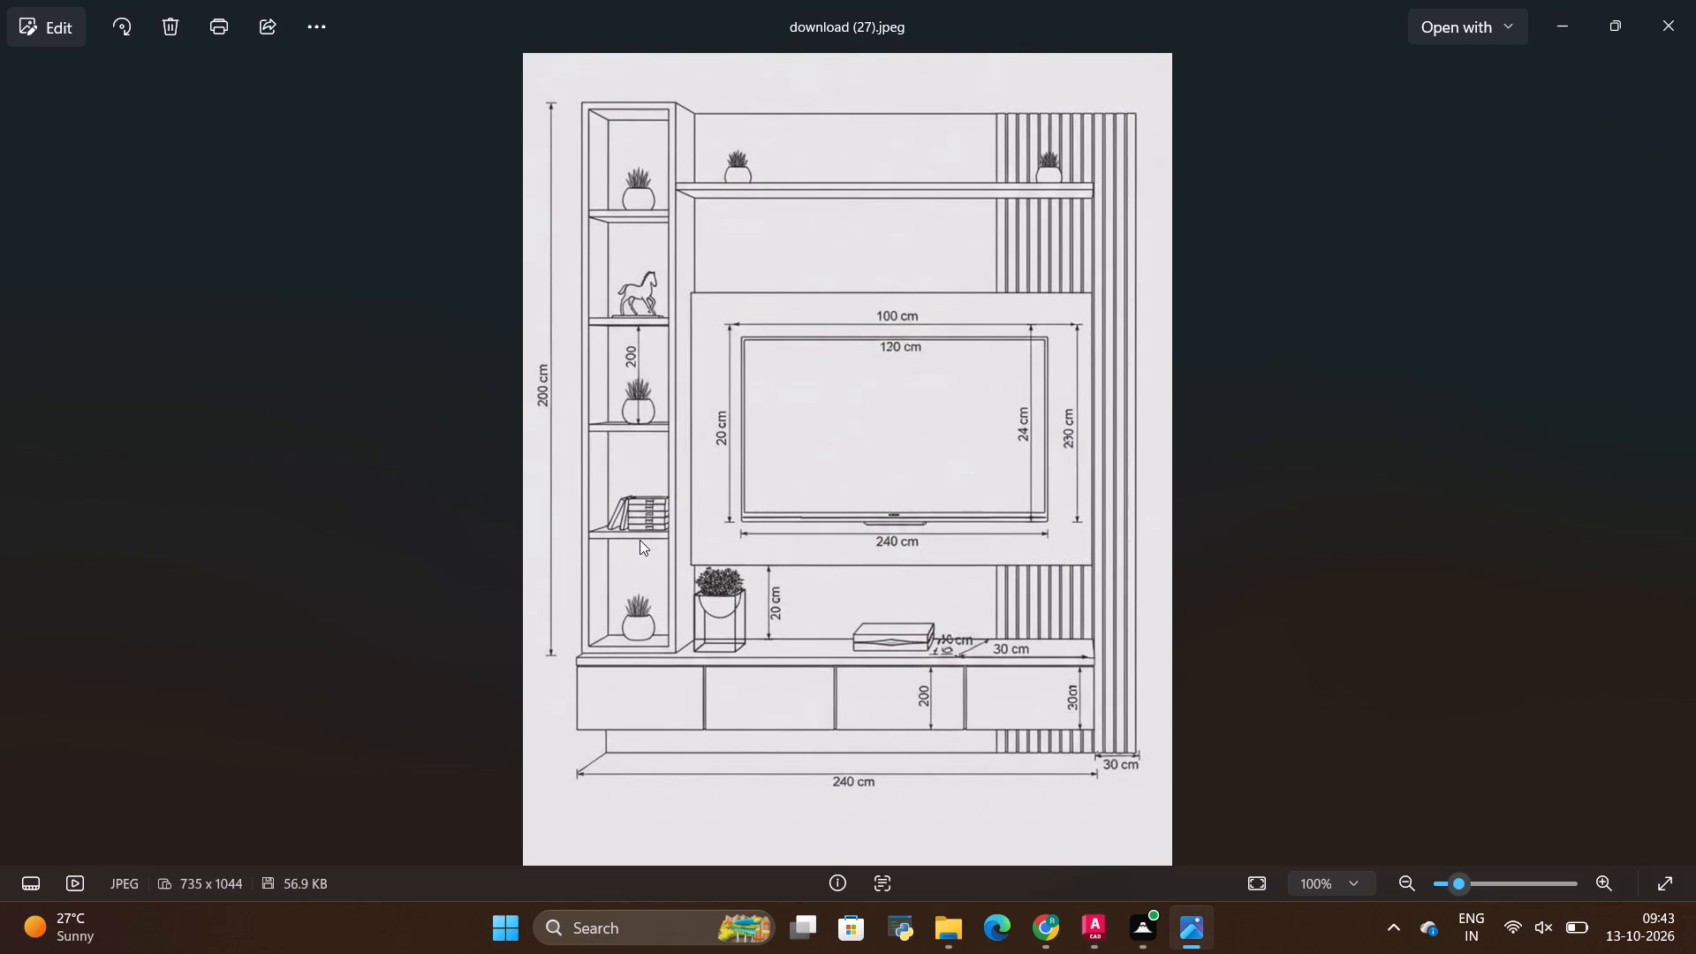
key(alt+Tab)
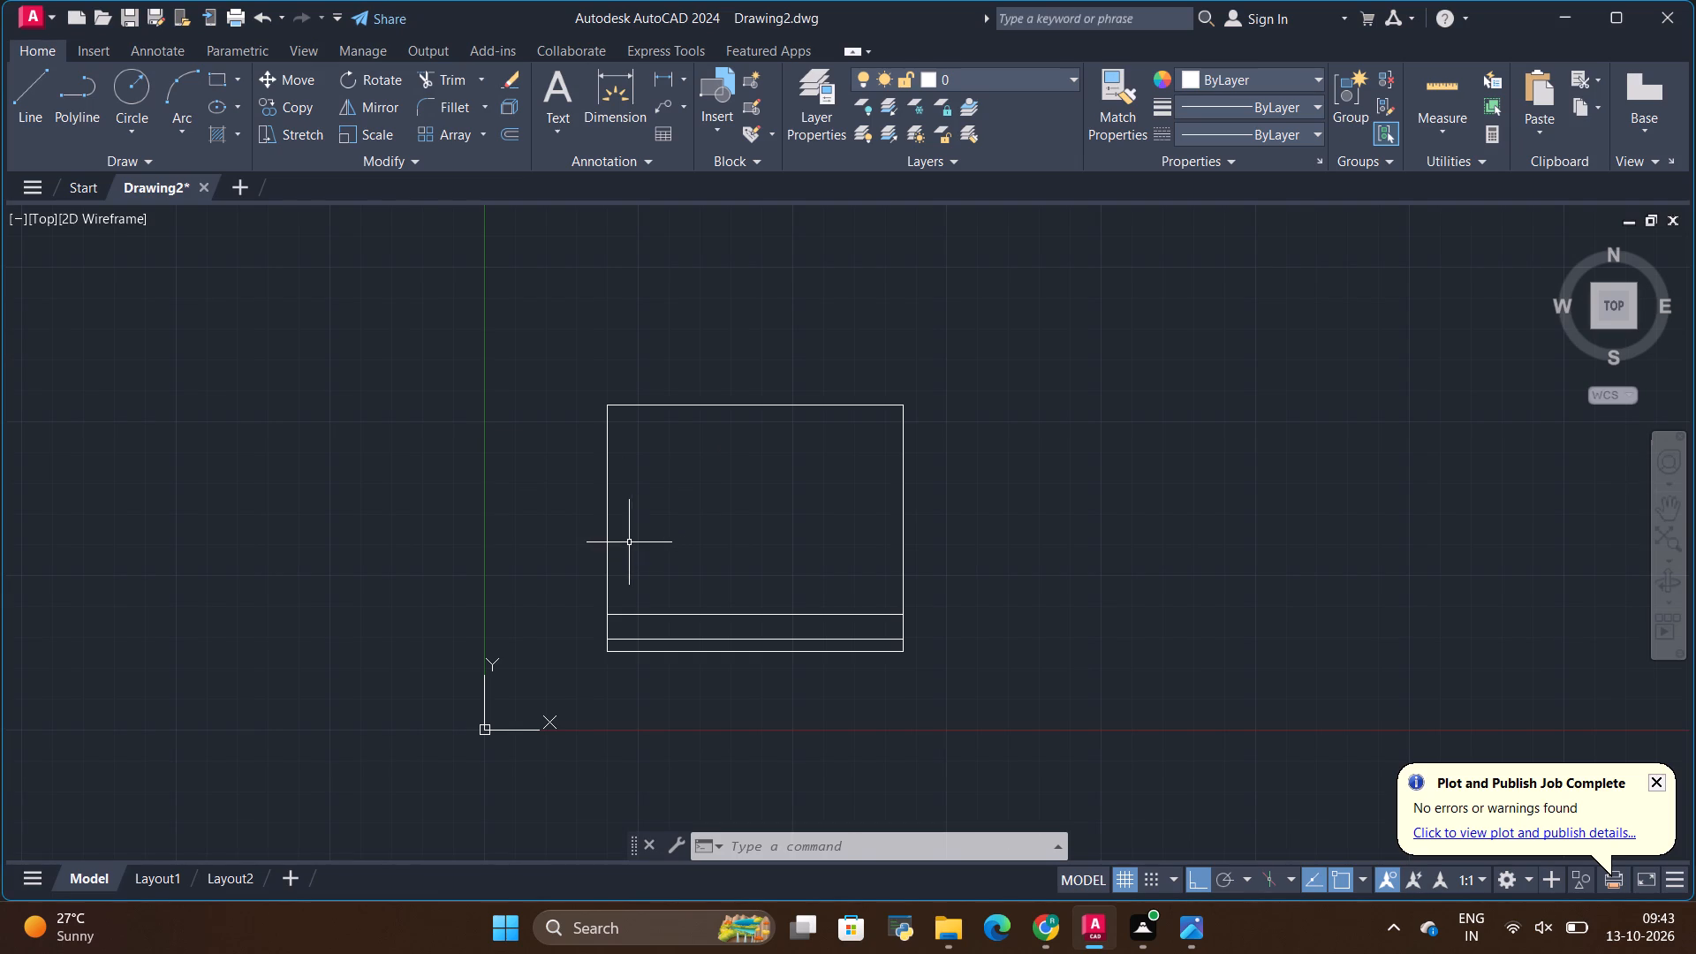
key(alt+Tab)
key(alt+Tab)
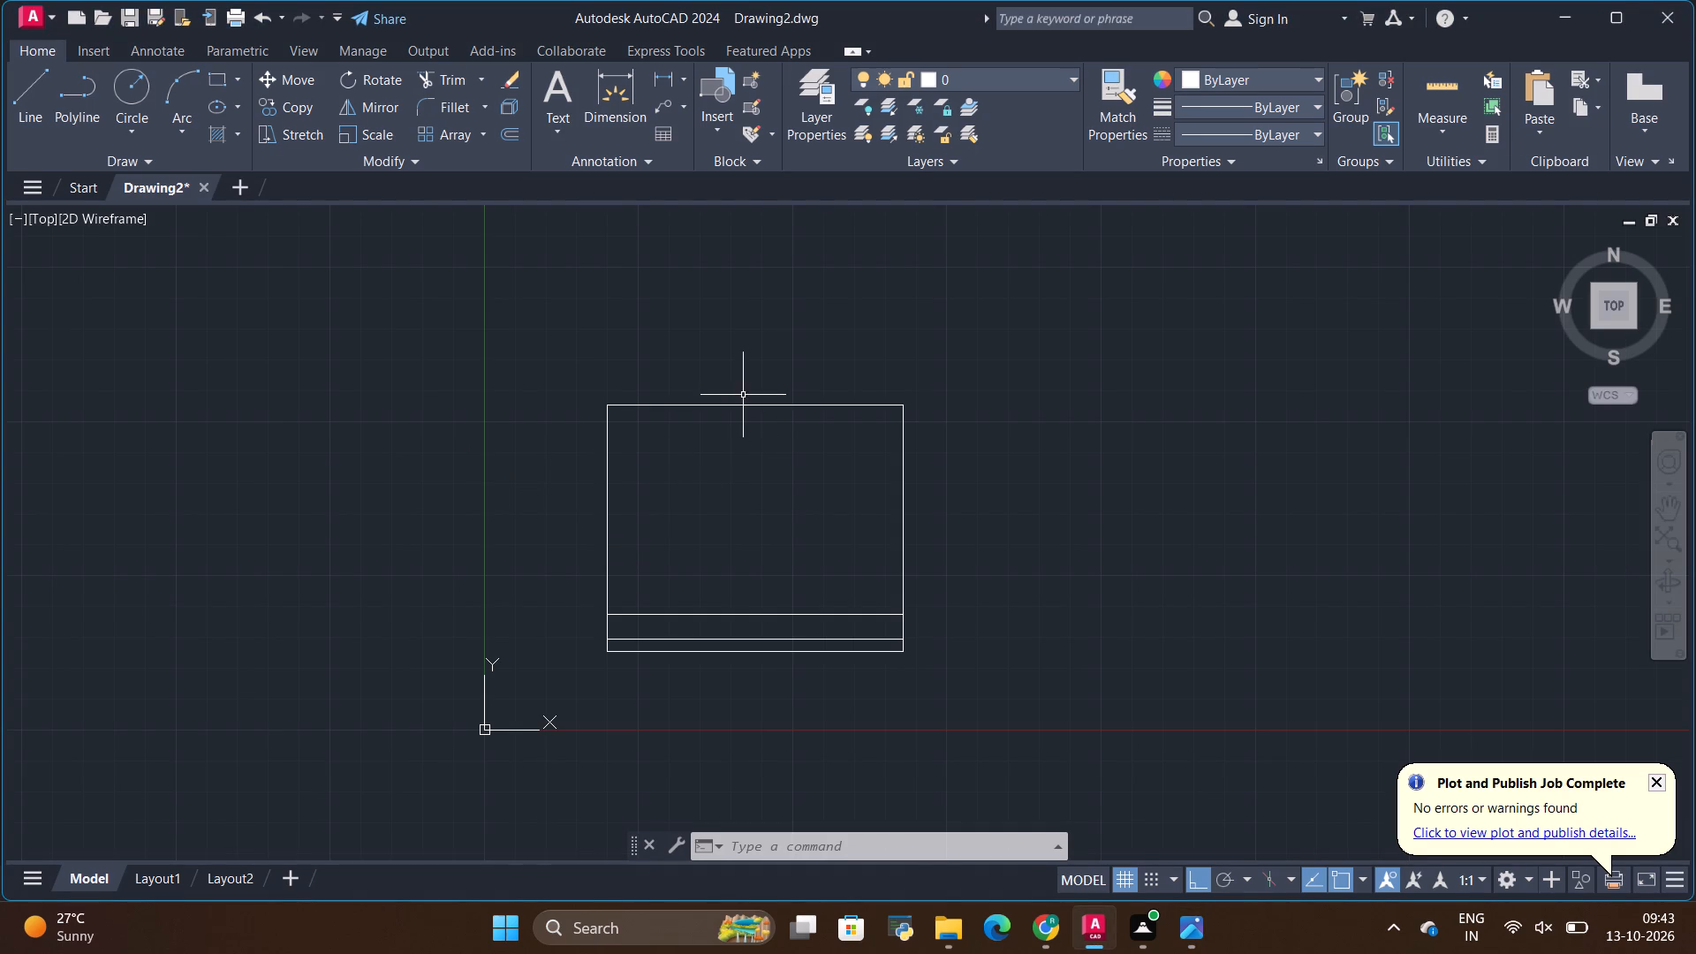
Copy the outline's top line 340 mm downward from its left endpoint to mark the first shelf.
click(743, 406)
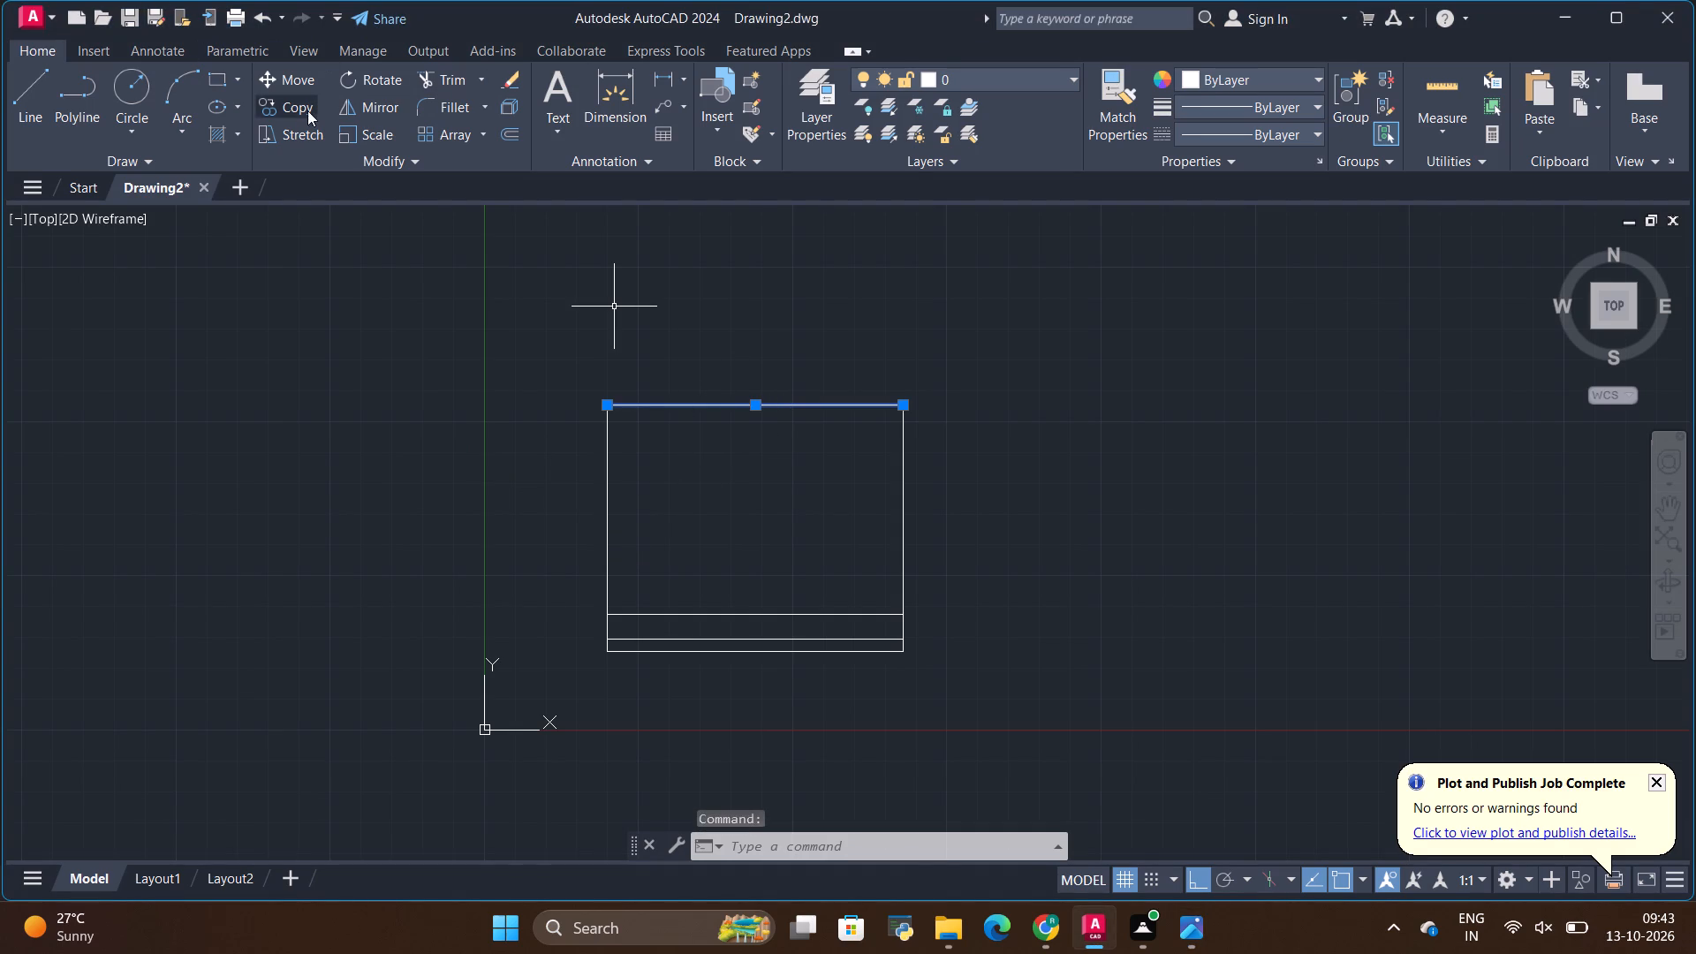
click(298, 114)
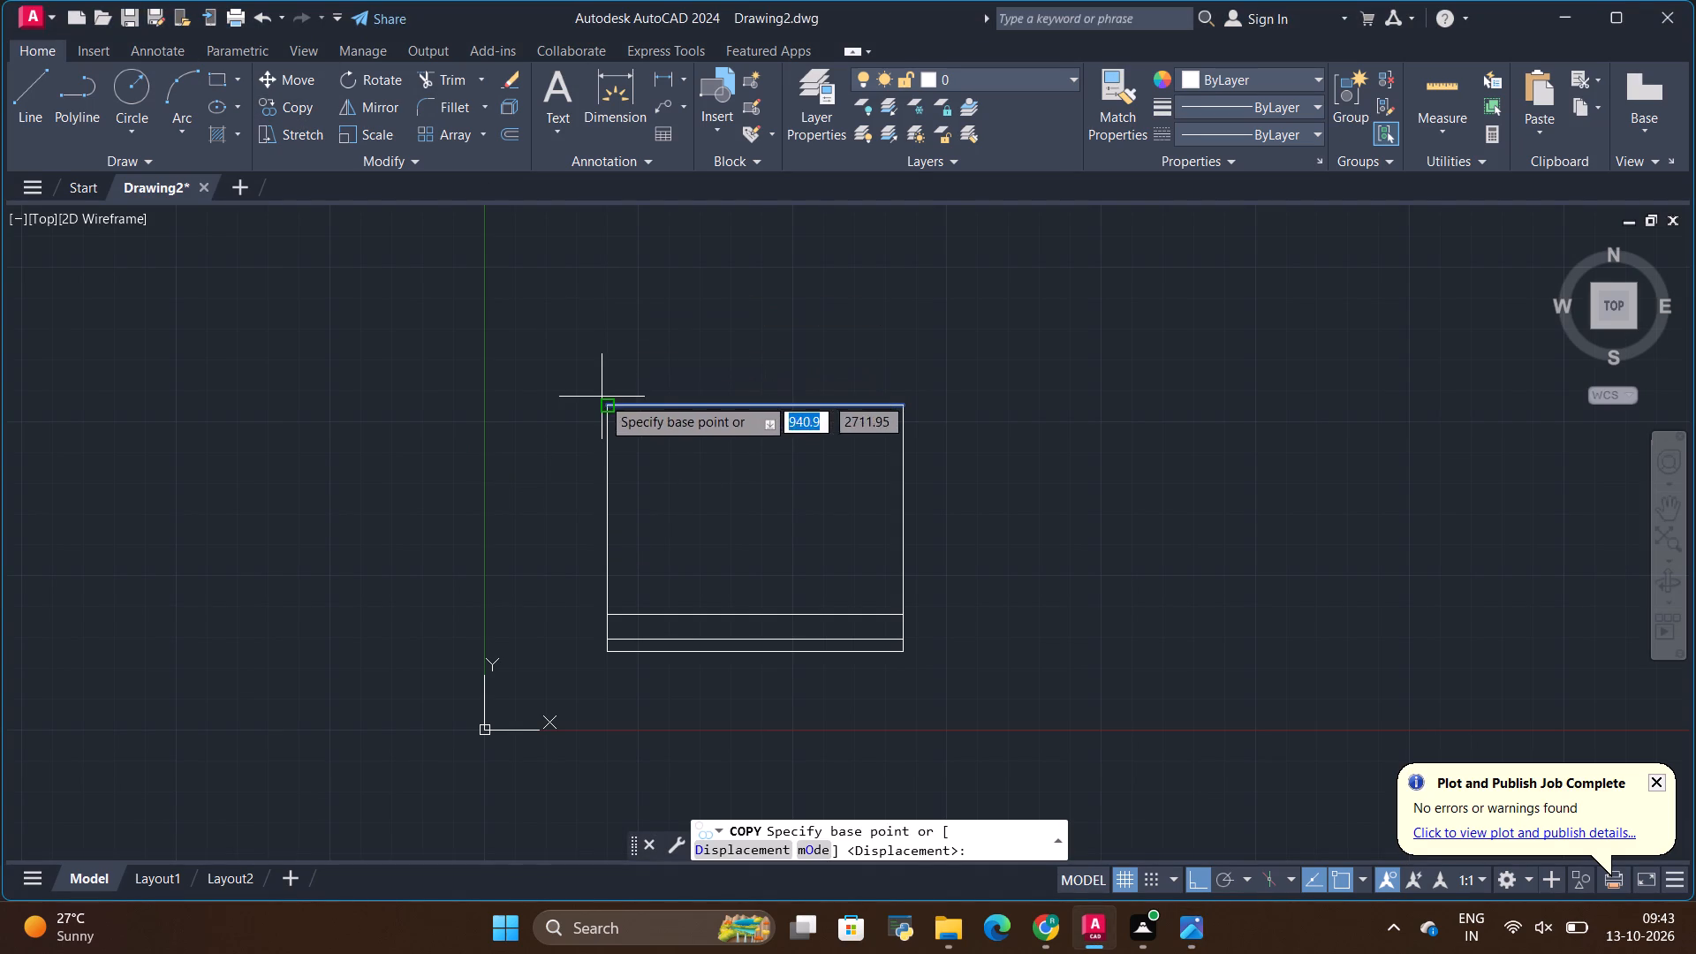
click(604, 399)
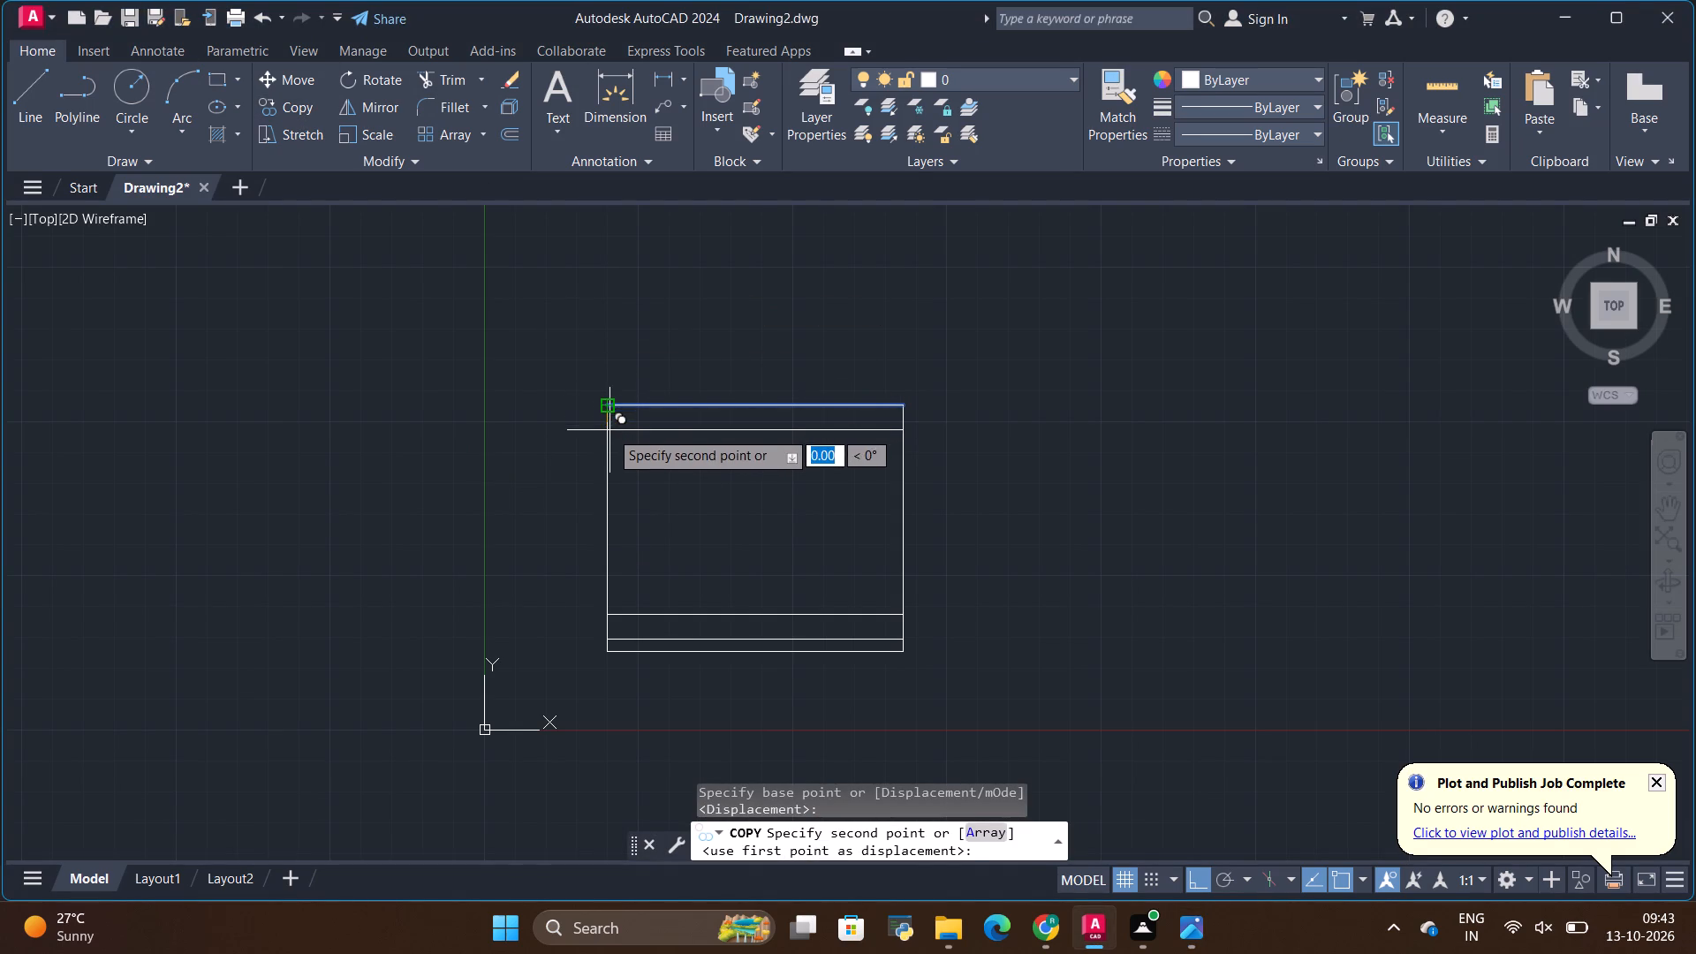
key(BackSpace)
text(340)
key(Return)
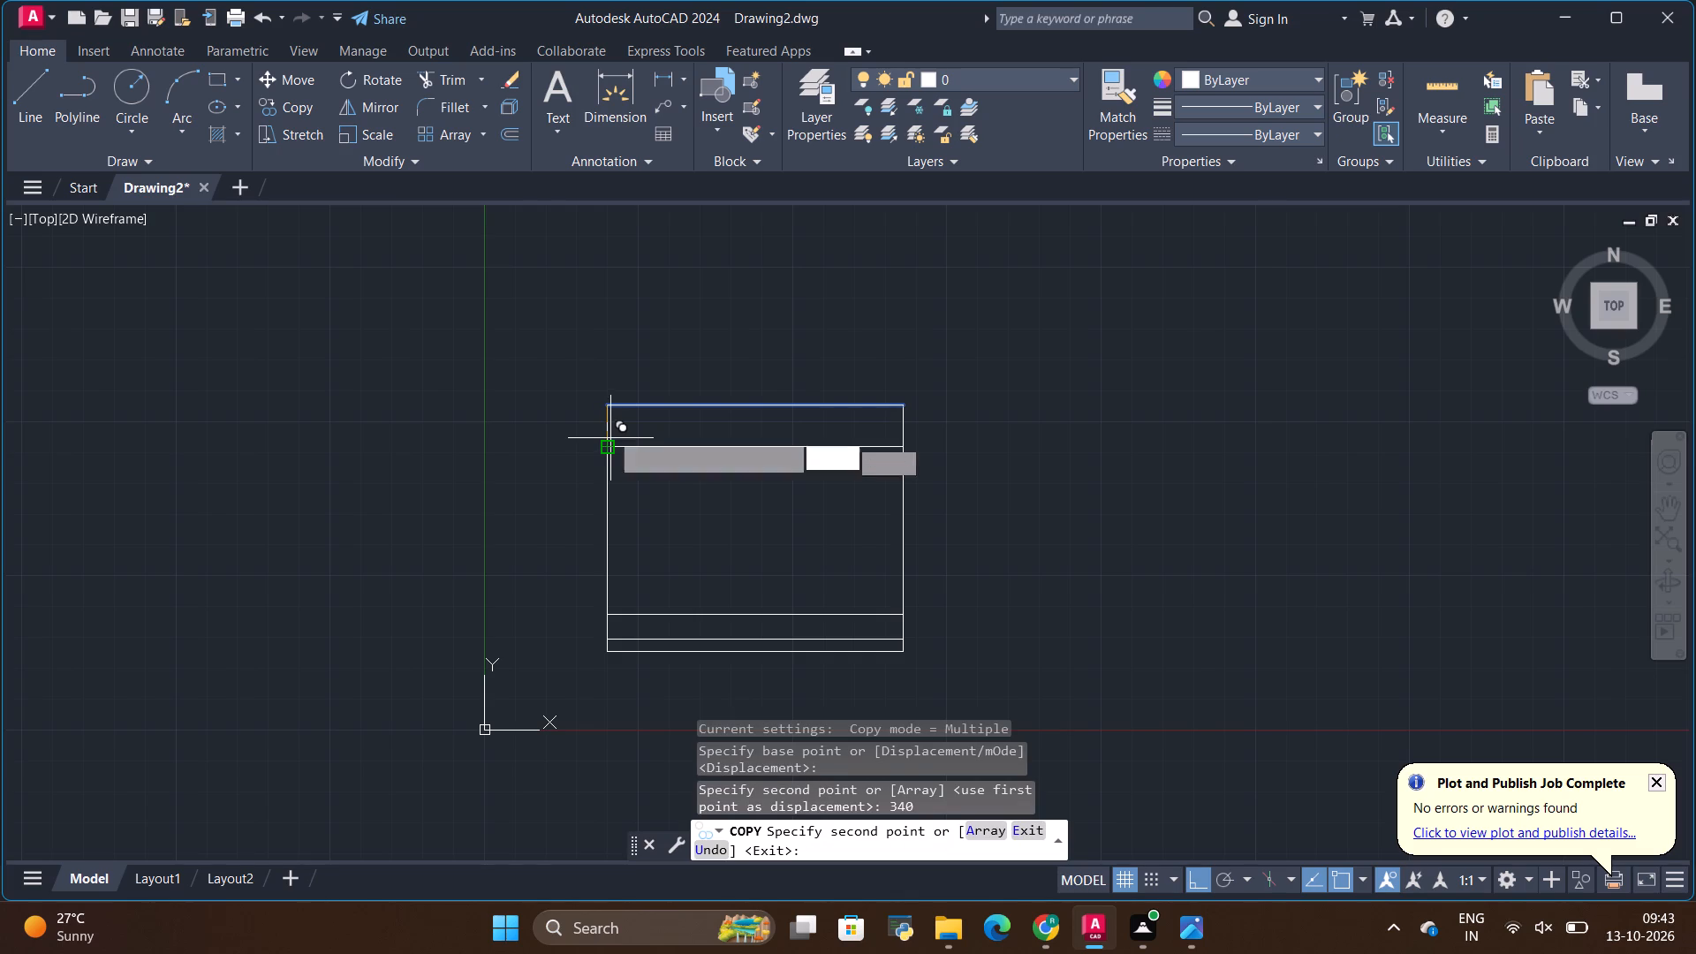
key(Escape)
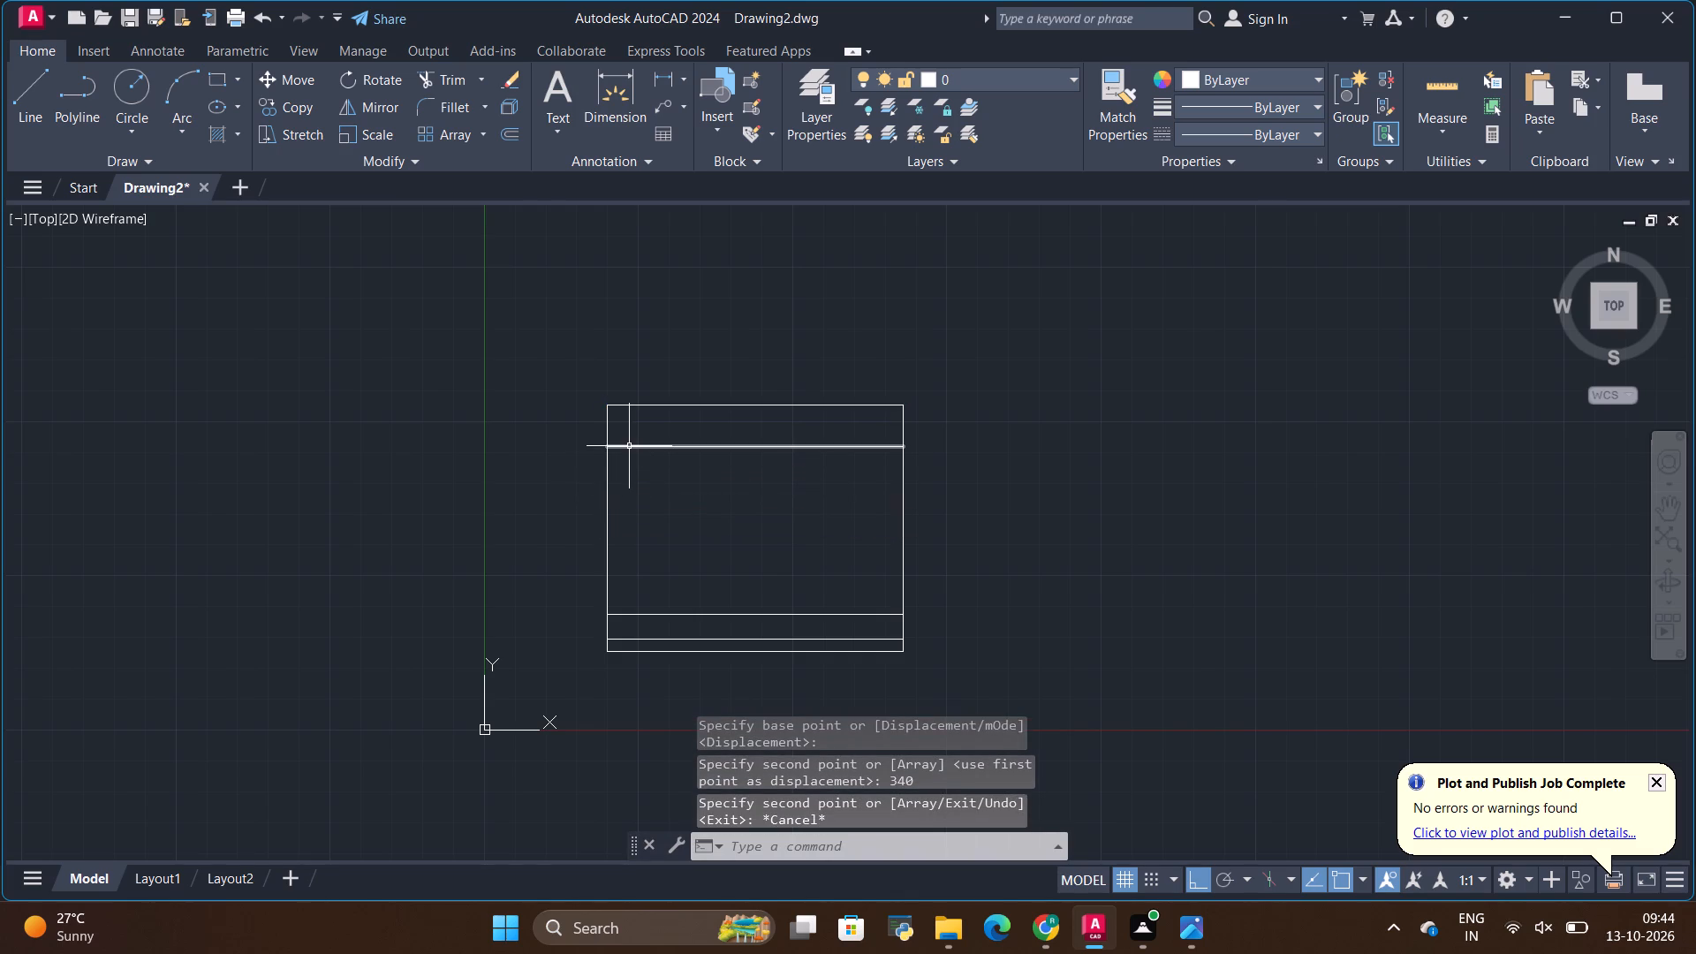
Copy the top line and first shelf line together downward at successive 340 mm intervals, adding the remaining shelf lines above the drawers.
click(629, 446)
click(642, 403)
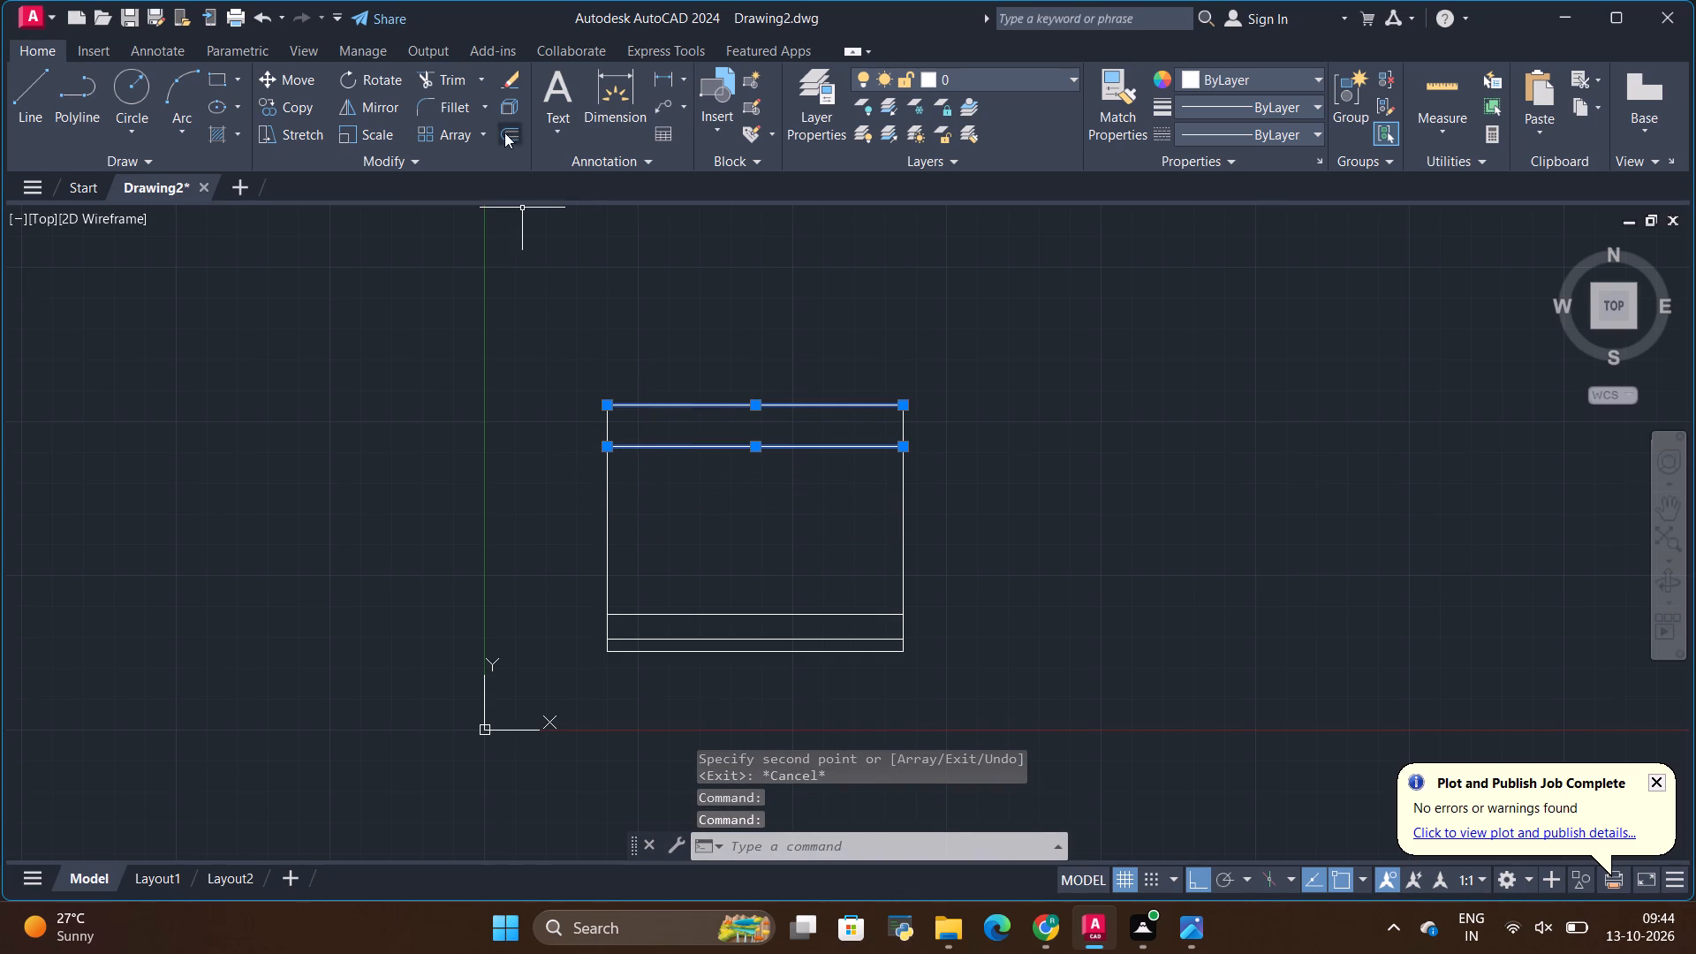
click(284, 111)
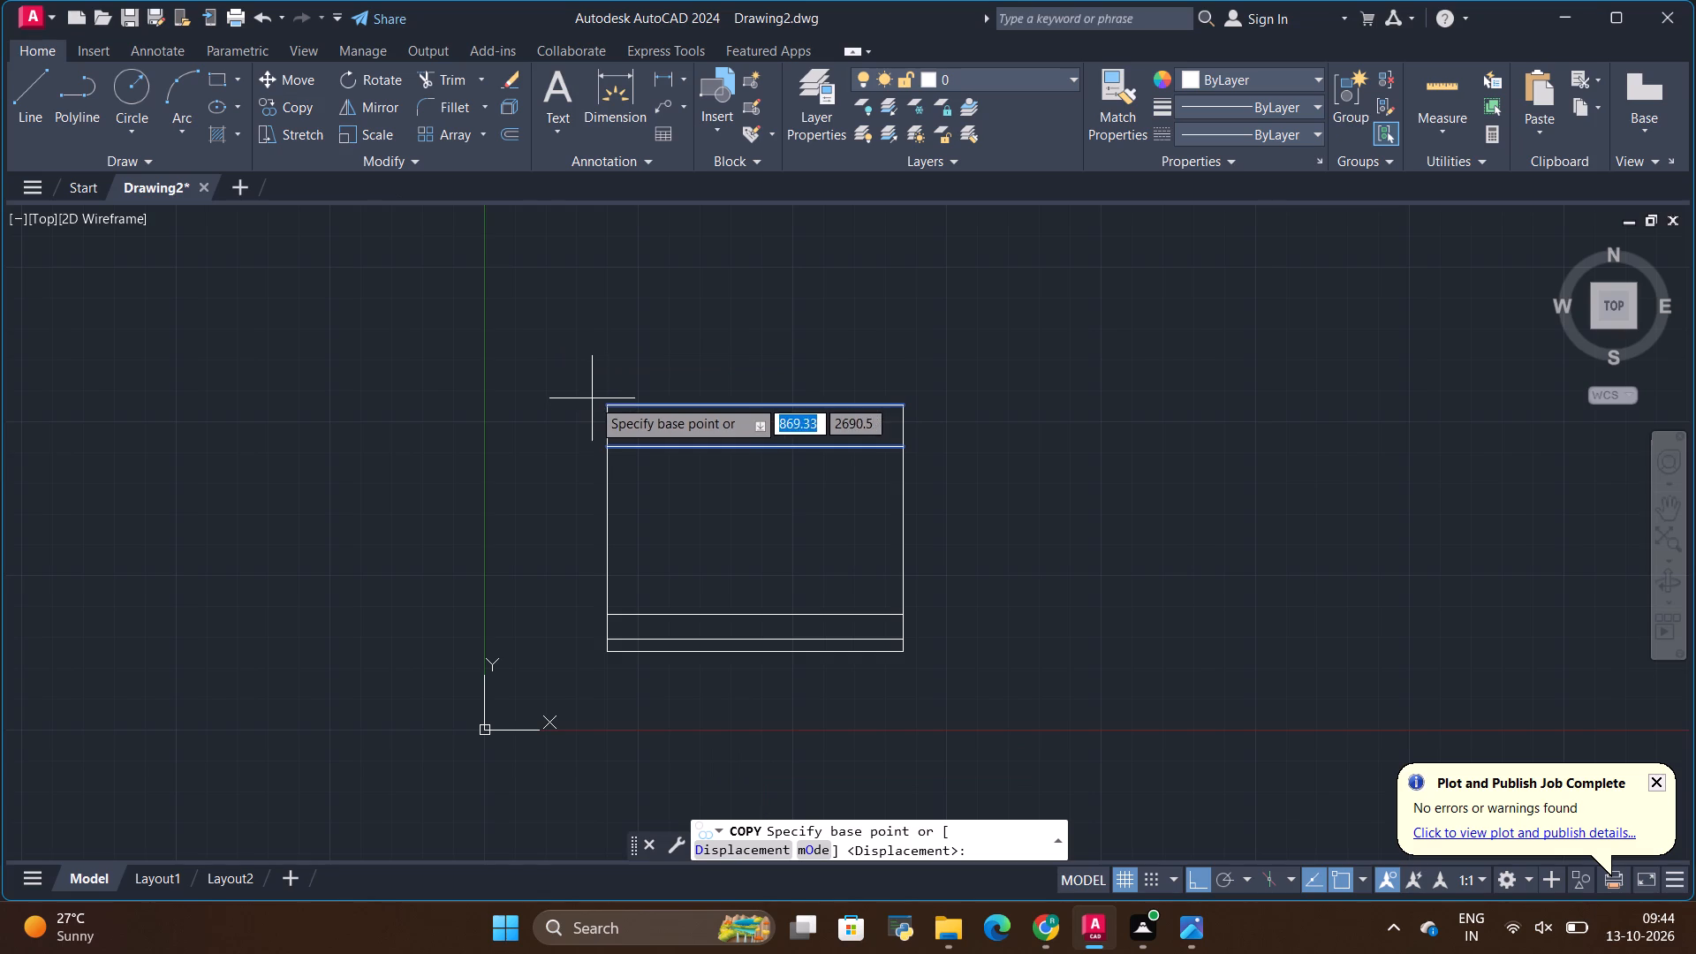
click(608, 406)
click(612, 453)
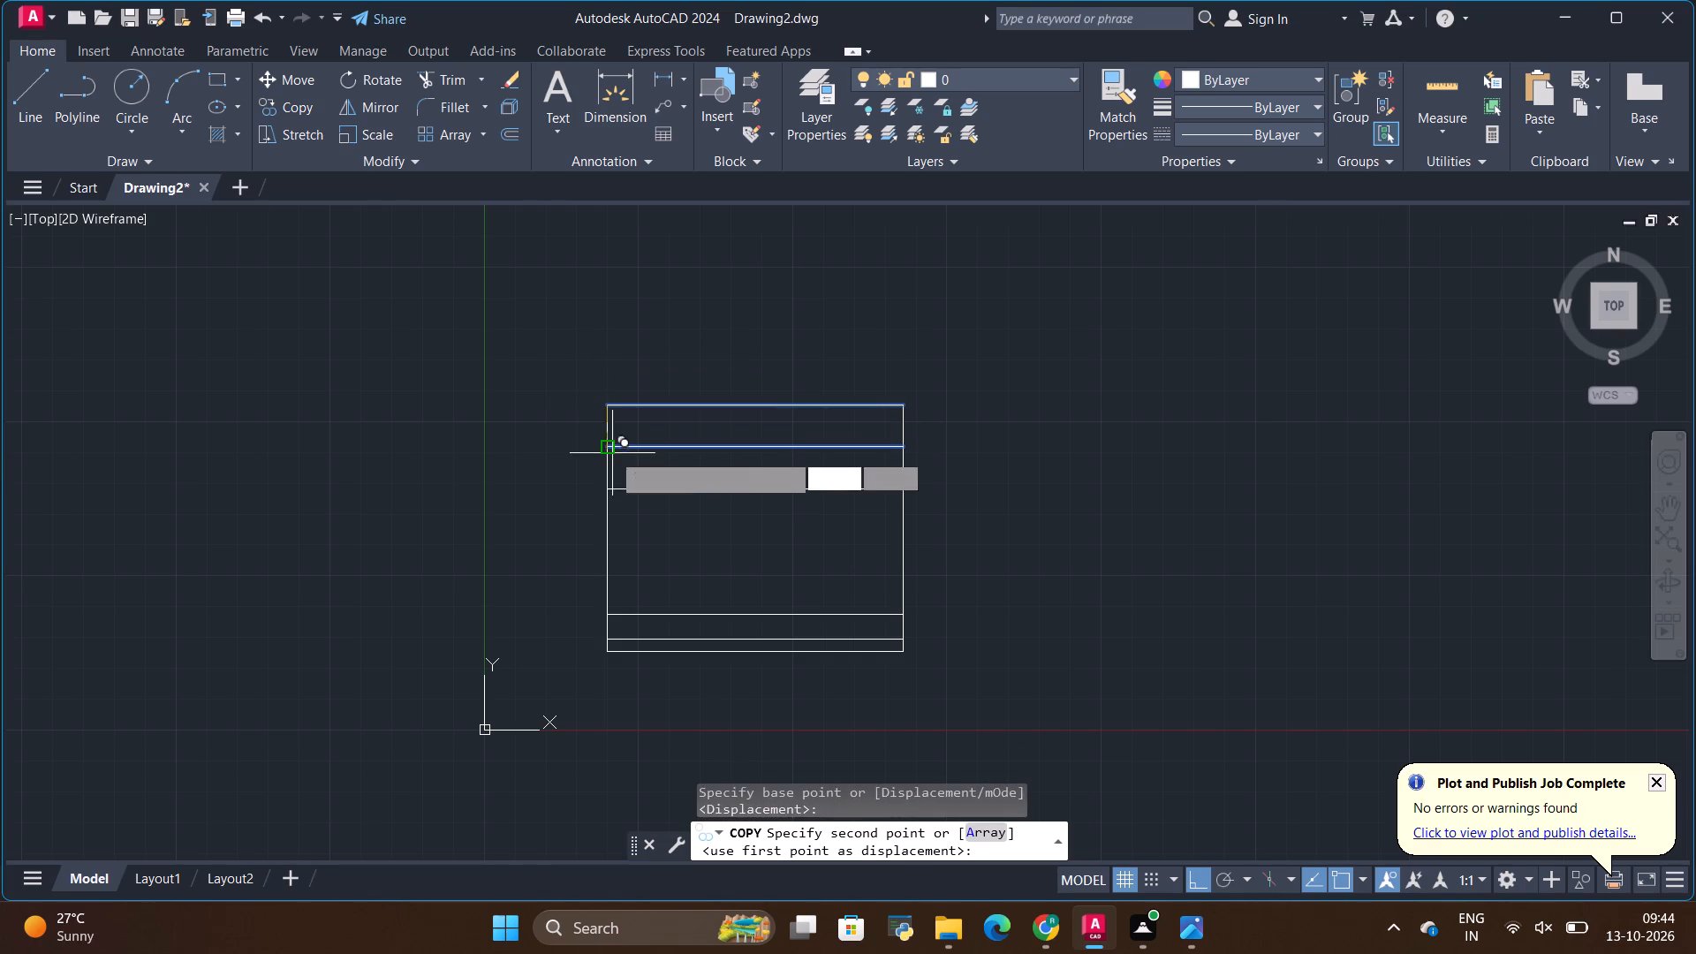
click(611, 487)
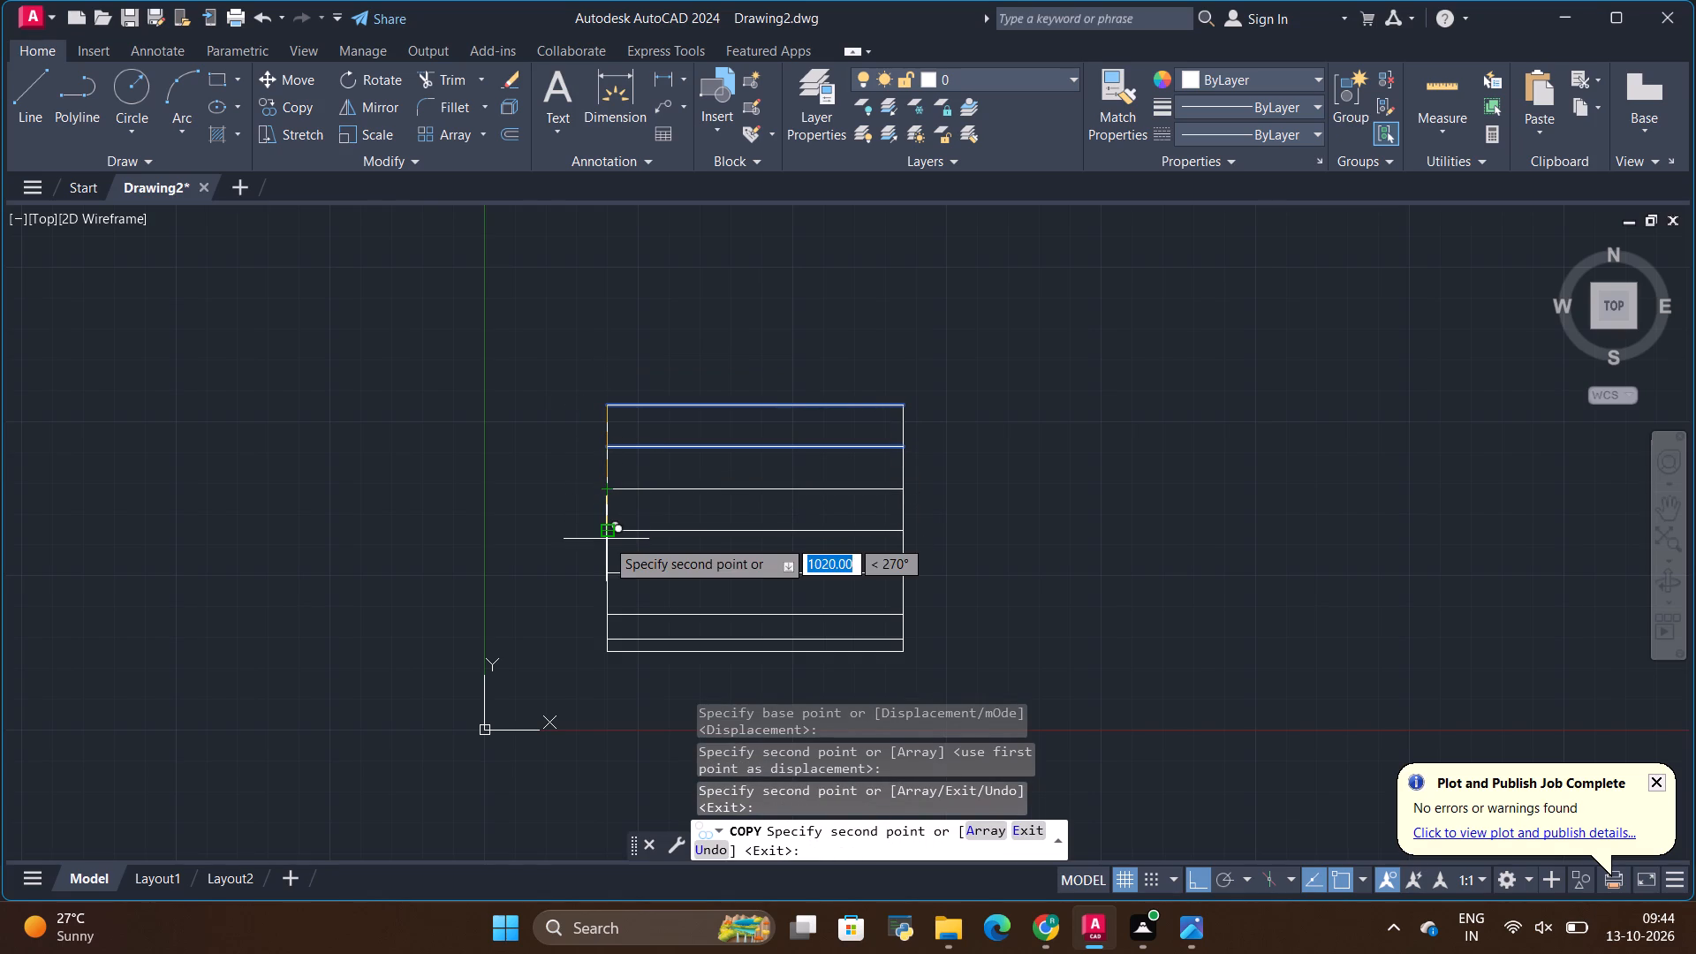
click(607, 534)
key(Escape)
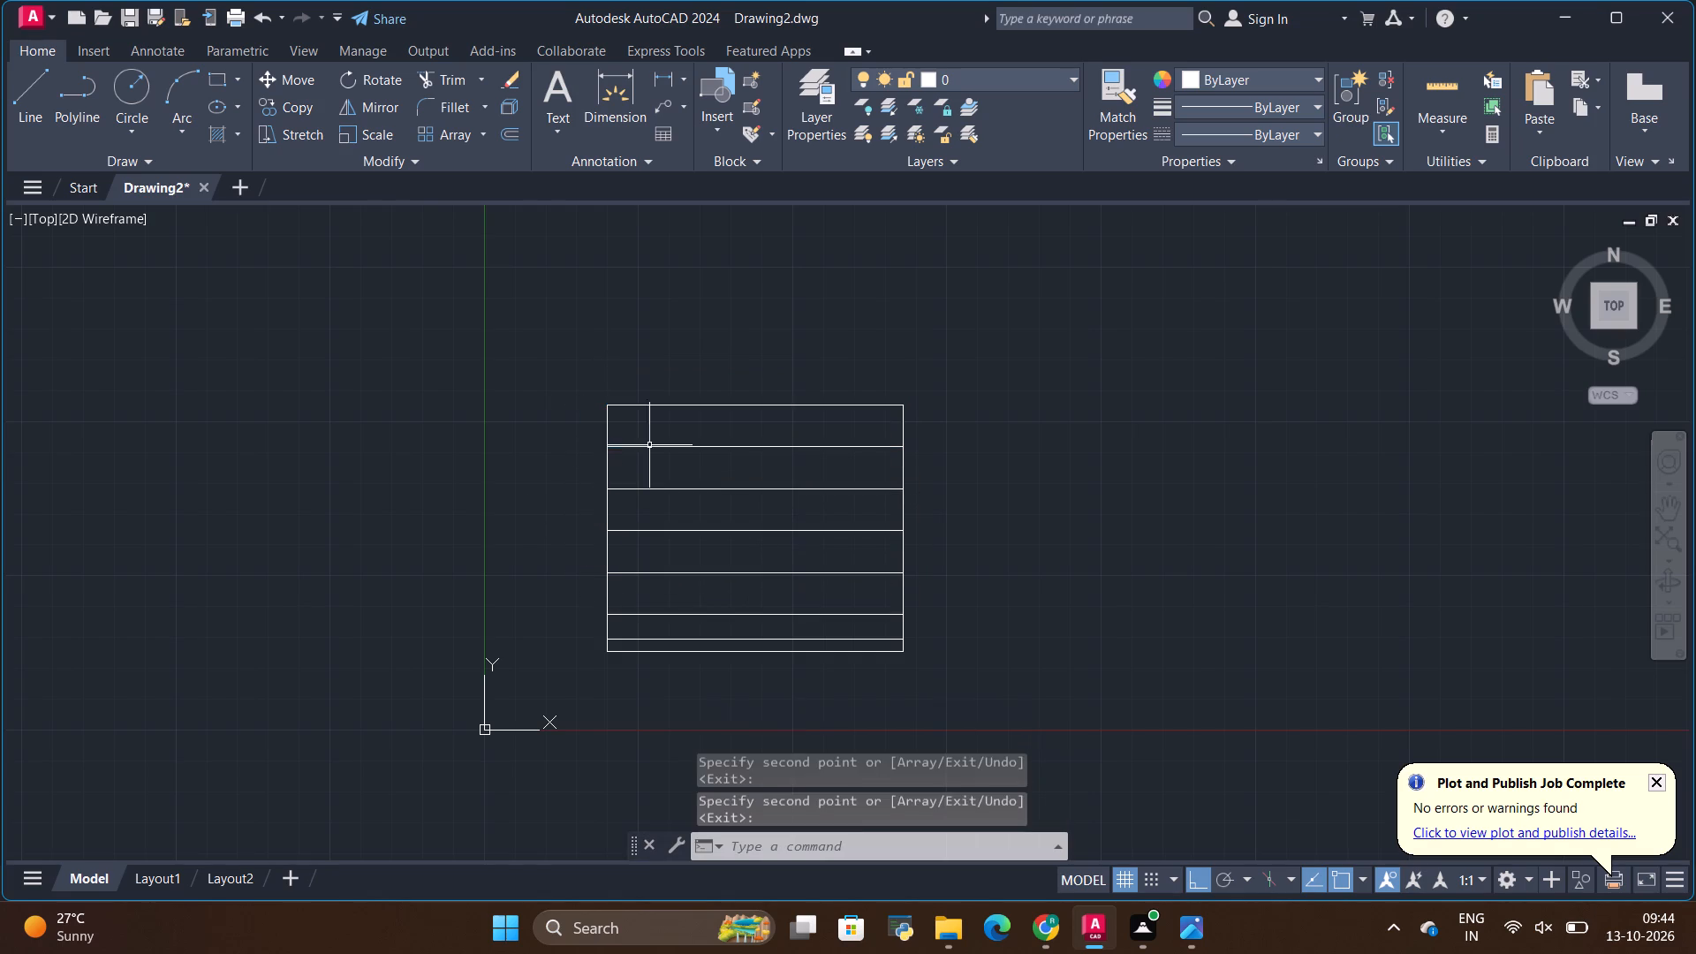
Compare the shelf and drawer lines with the Photos reference image, examining the shelf column and TV panel layout.
key(alt+Tab)
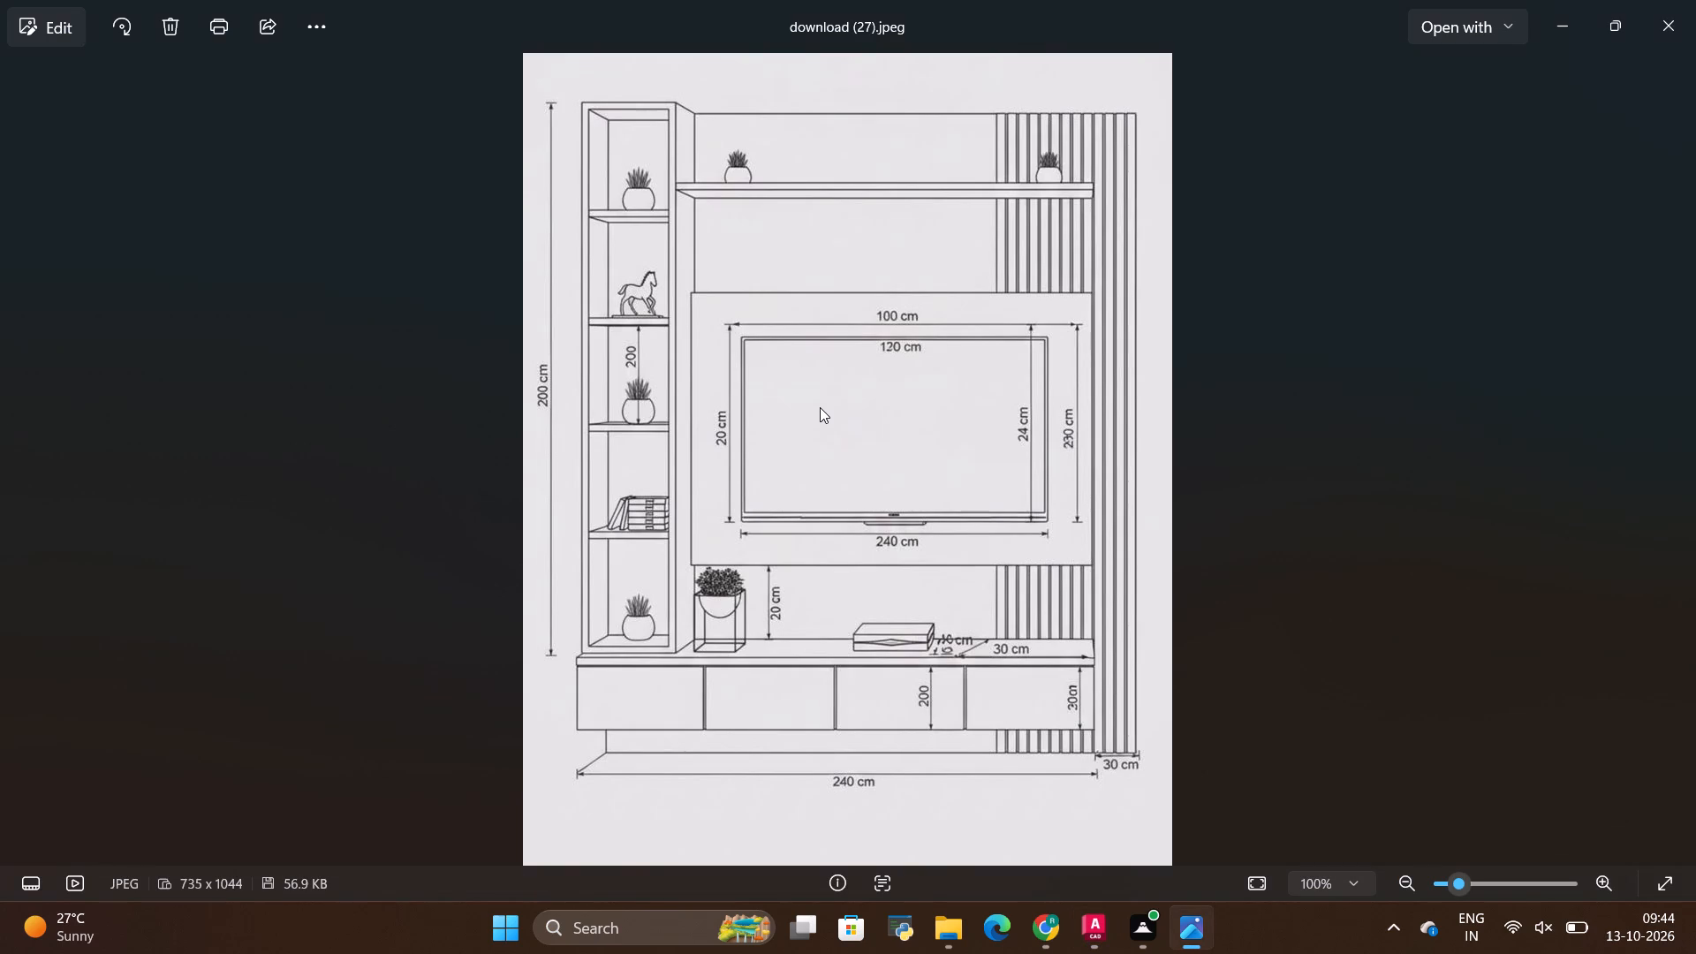
key(alt+Tab)
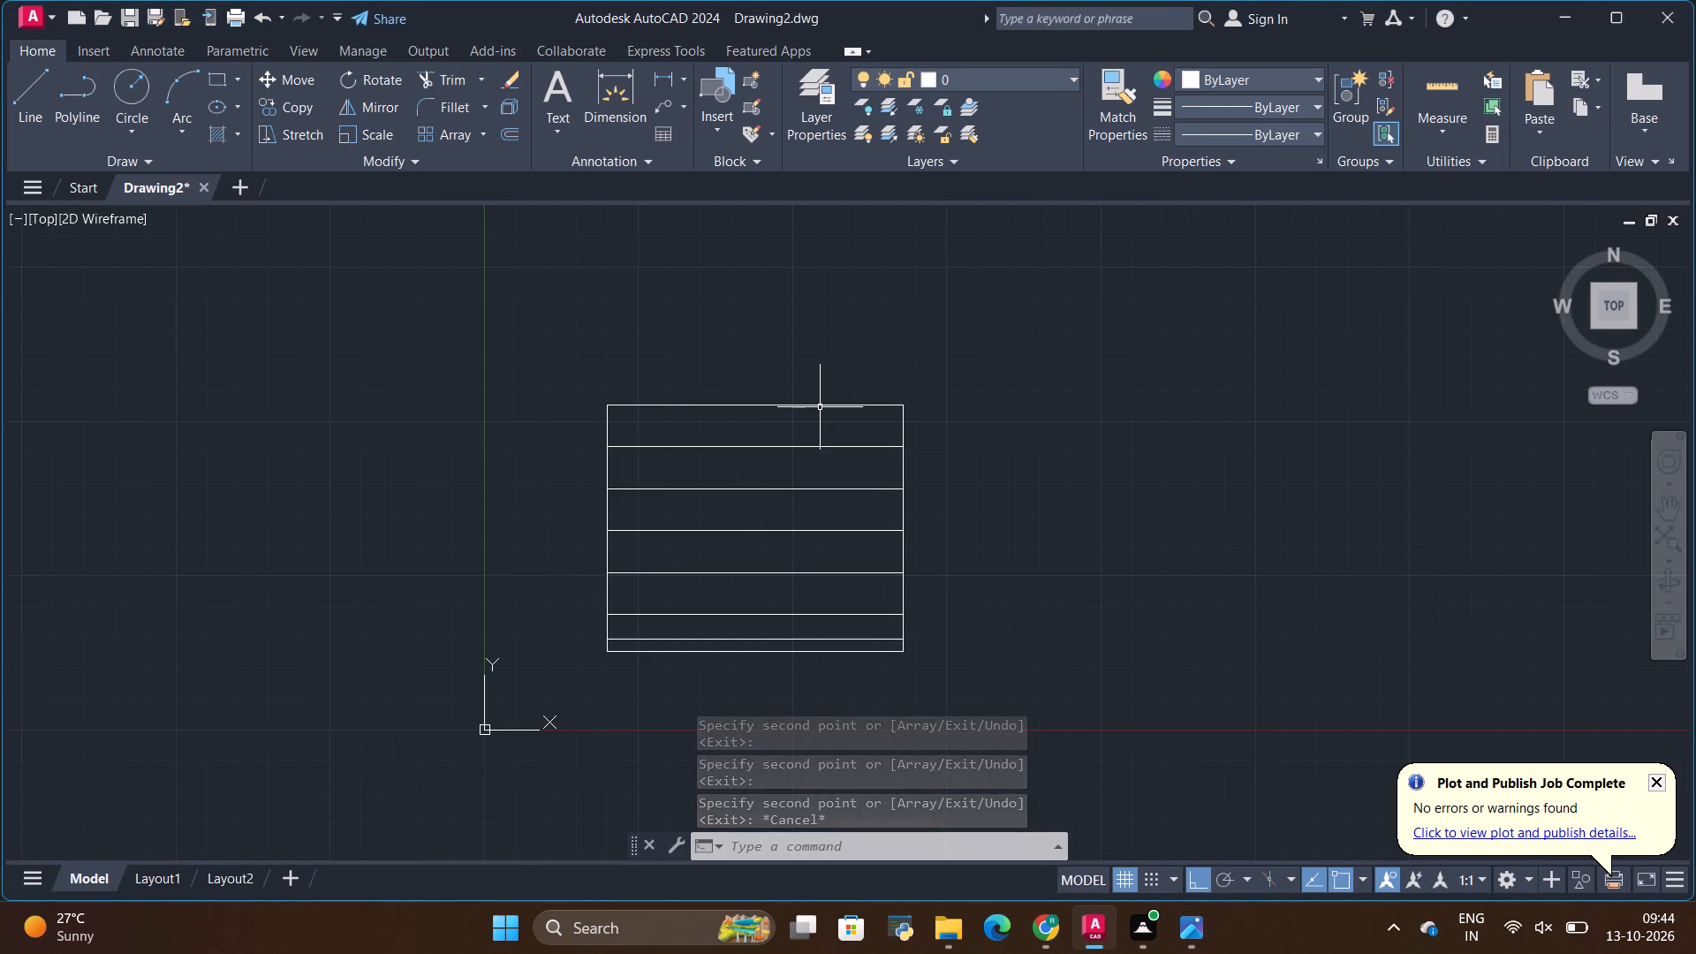
key(alt+Tab)
key(alt+Tab)
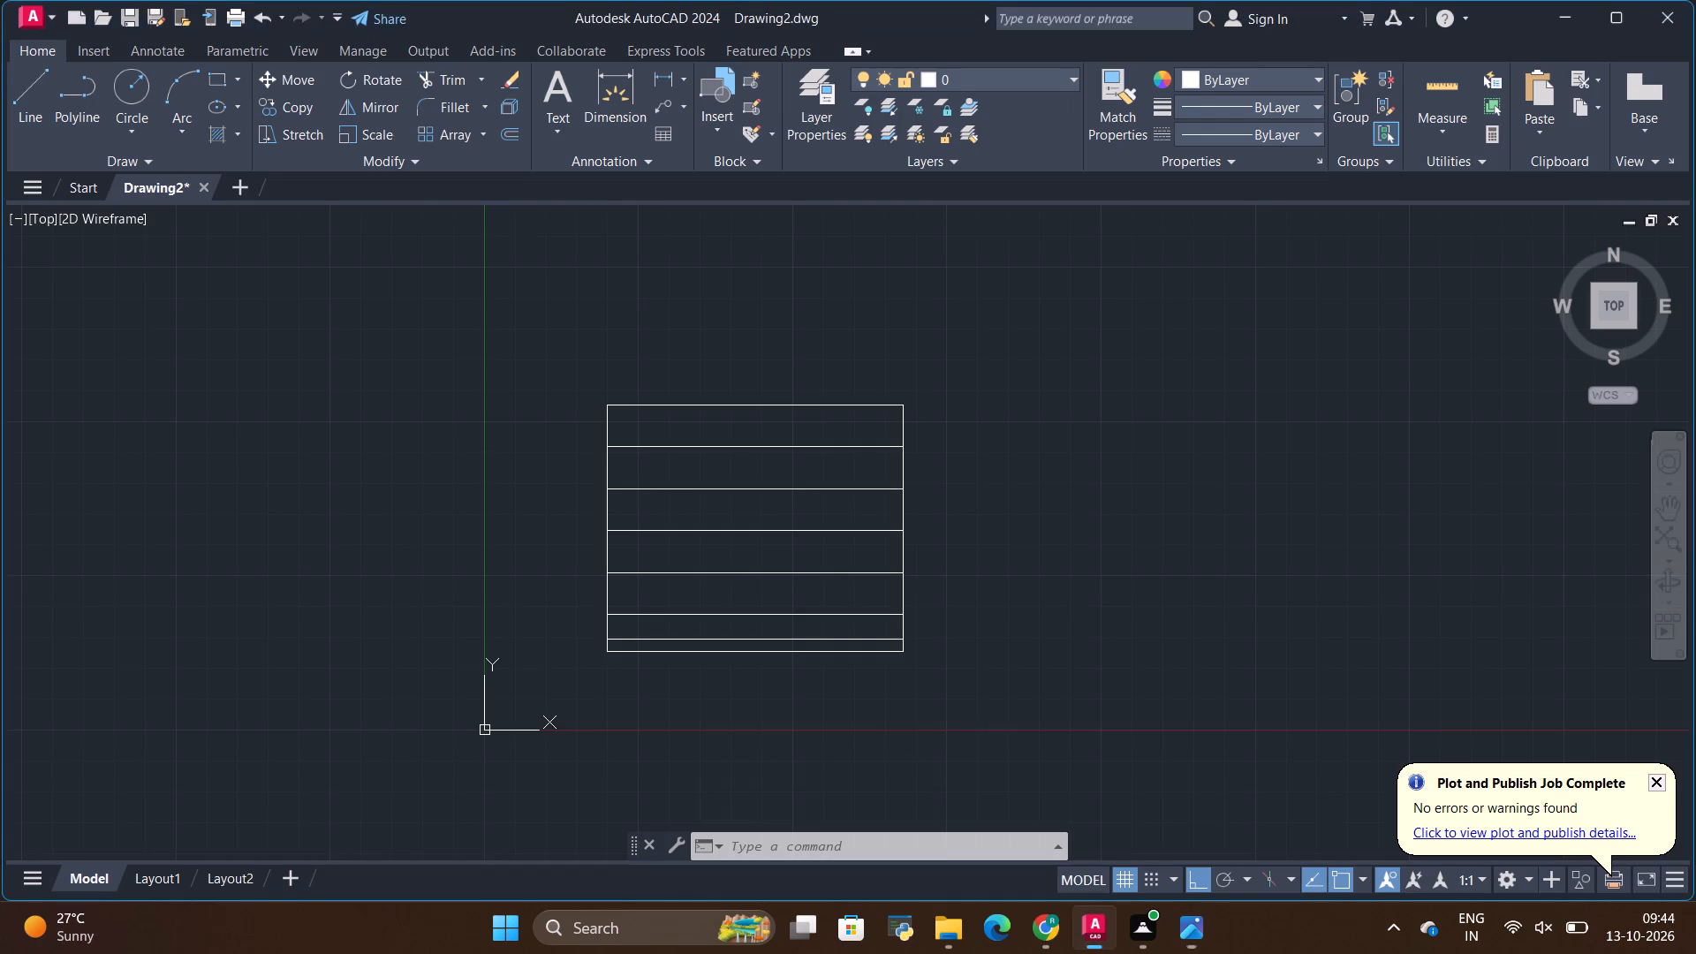
scroll(719, 610, up, 2)
scroll(717, 602, down, 1)
key(alt+Tab)
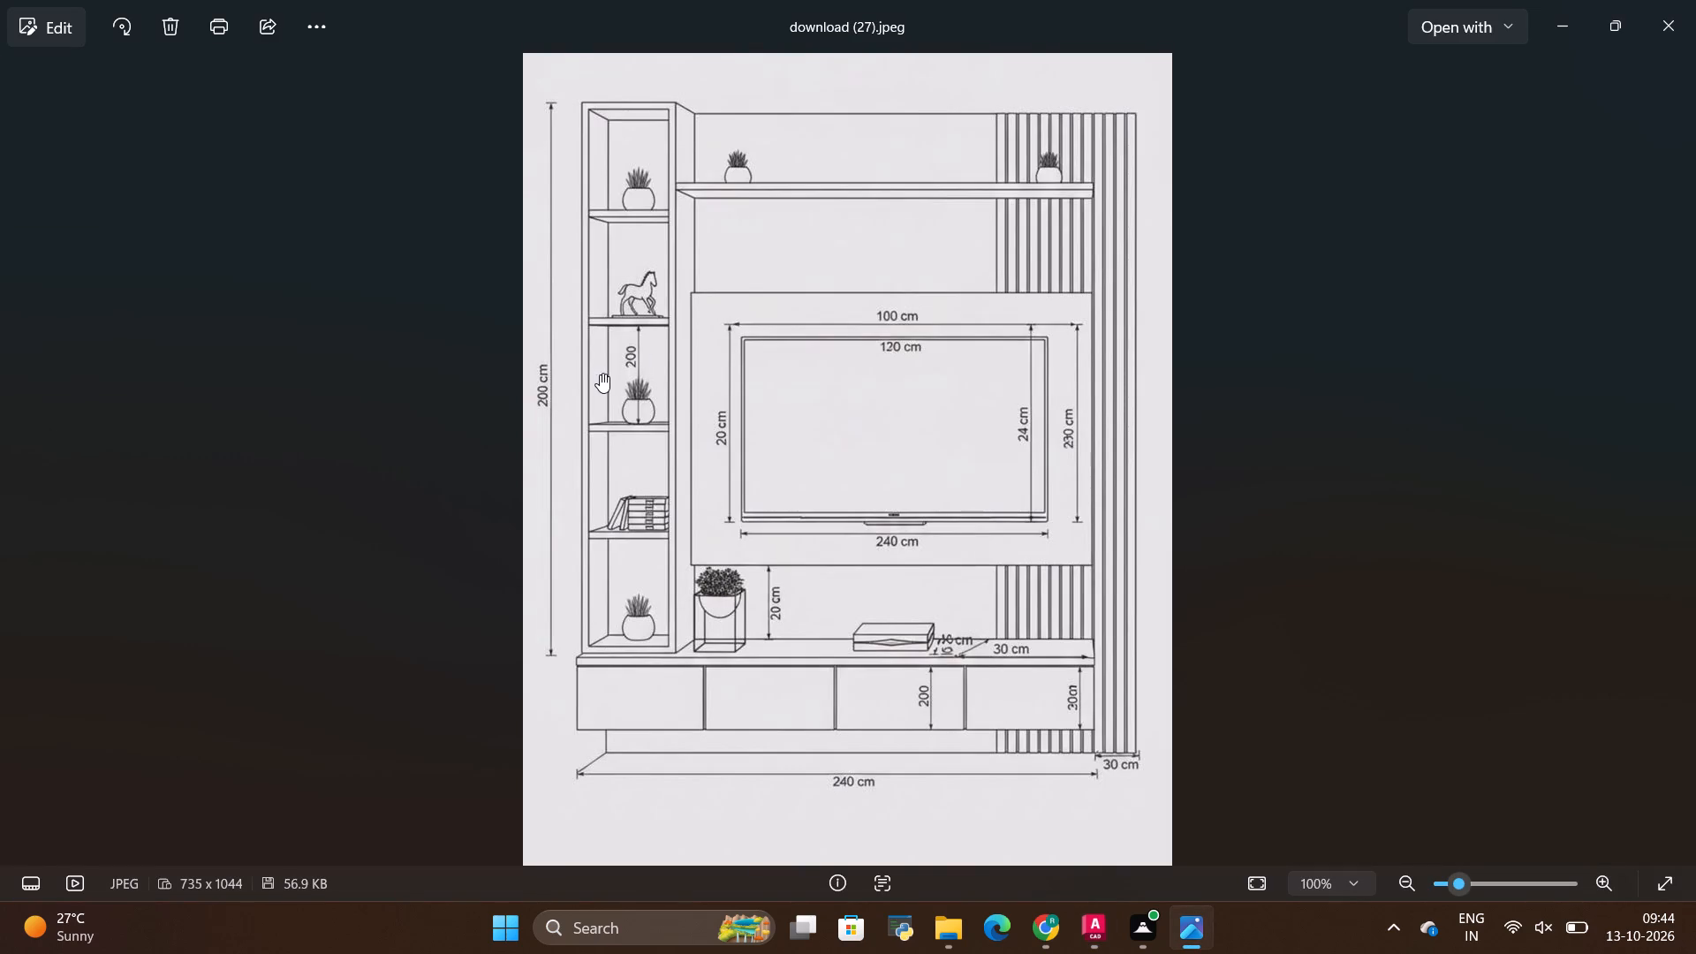
key(alt+Tab)
key(alt+Tab)
key(alt+Tab)
key(alt+Tab)
key(alt+Tab)
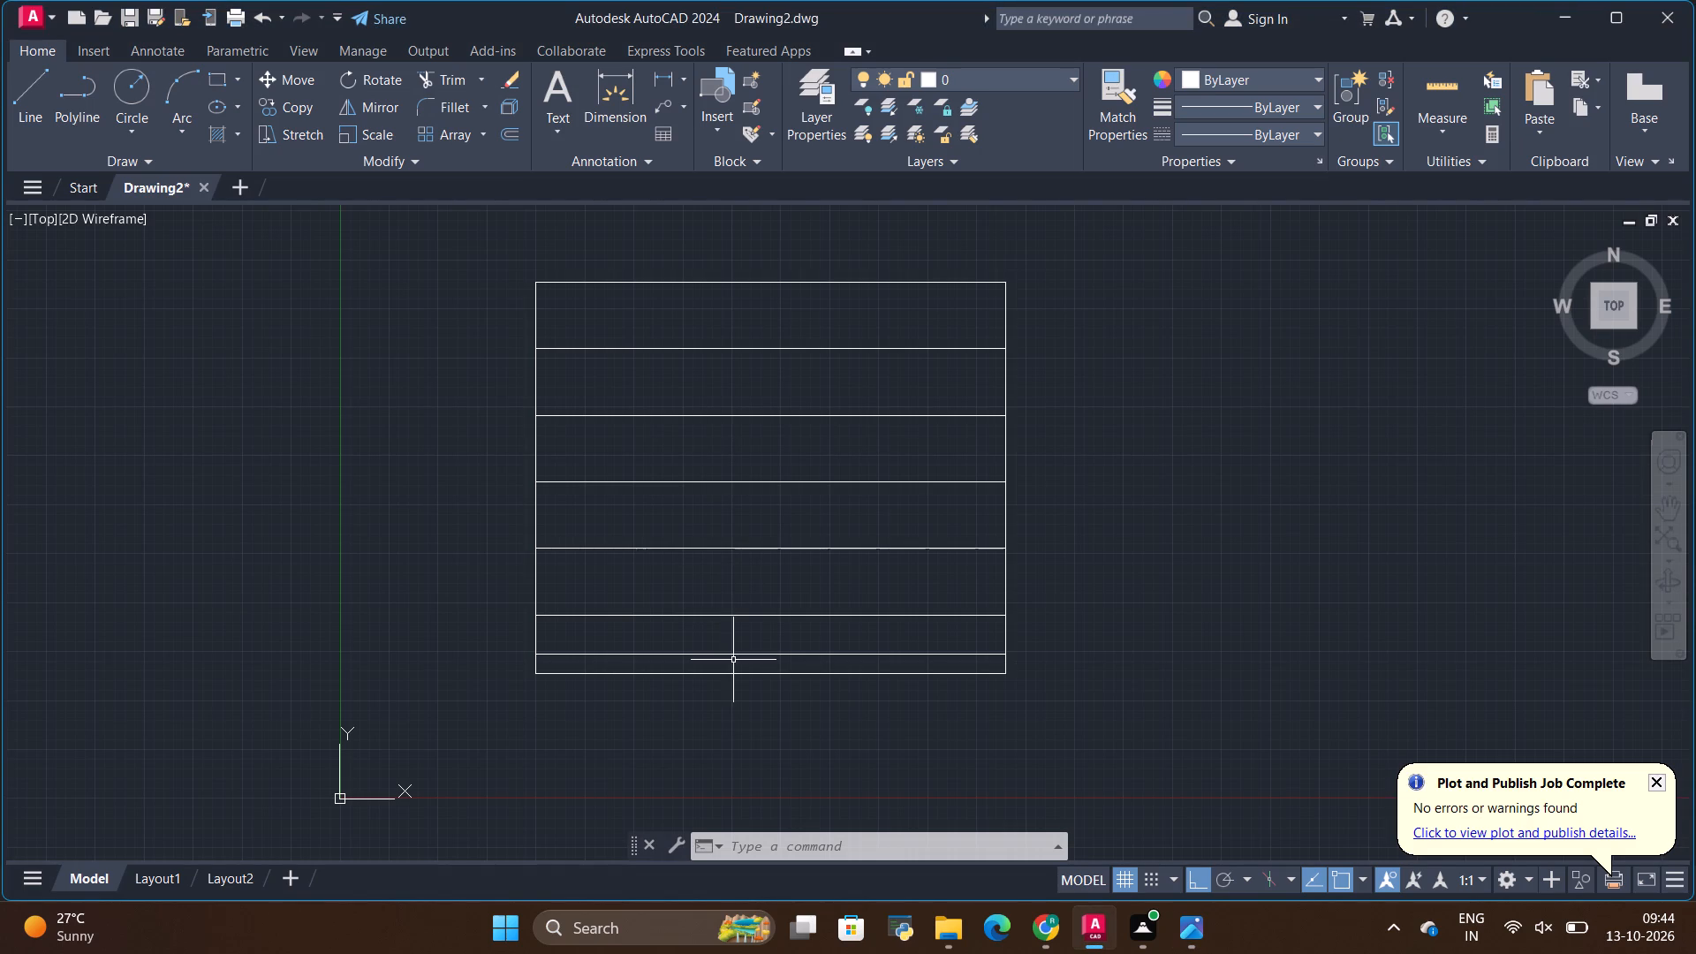
scroll(733, 660, up, 2)
scroll(731, 652, down, 1)
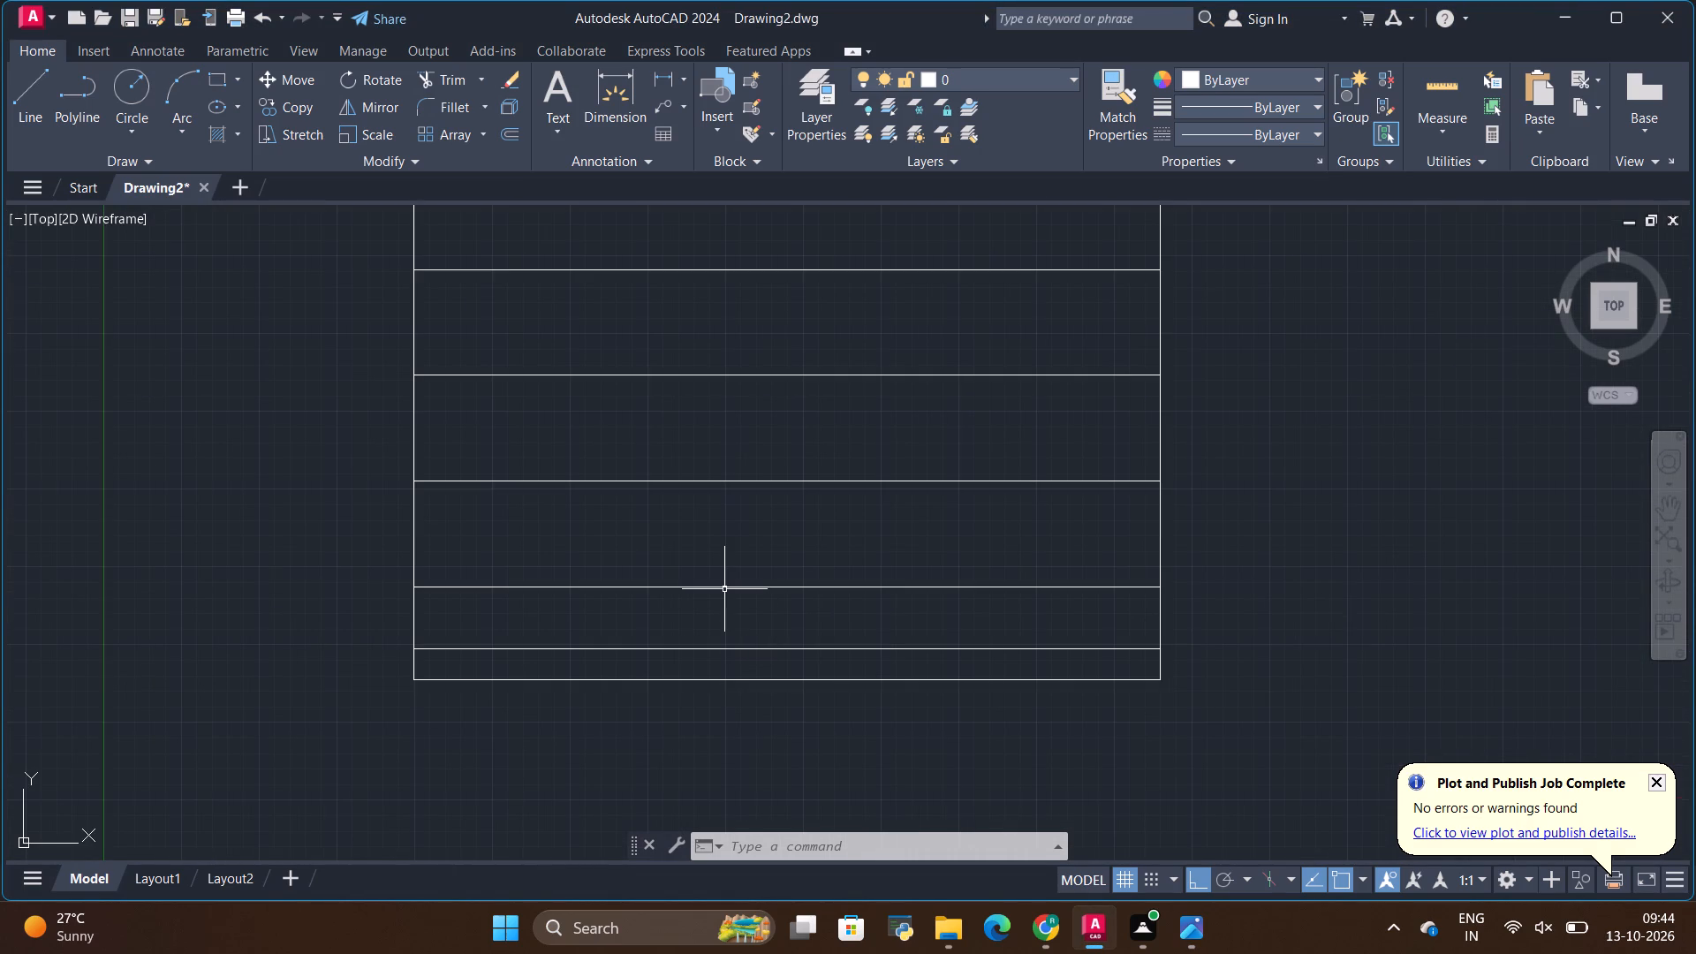
scroll(813, 559, up, 2)
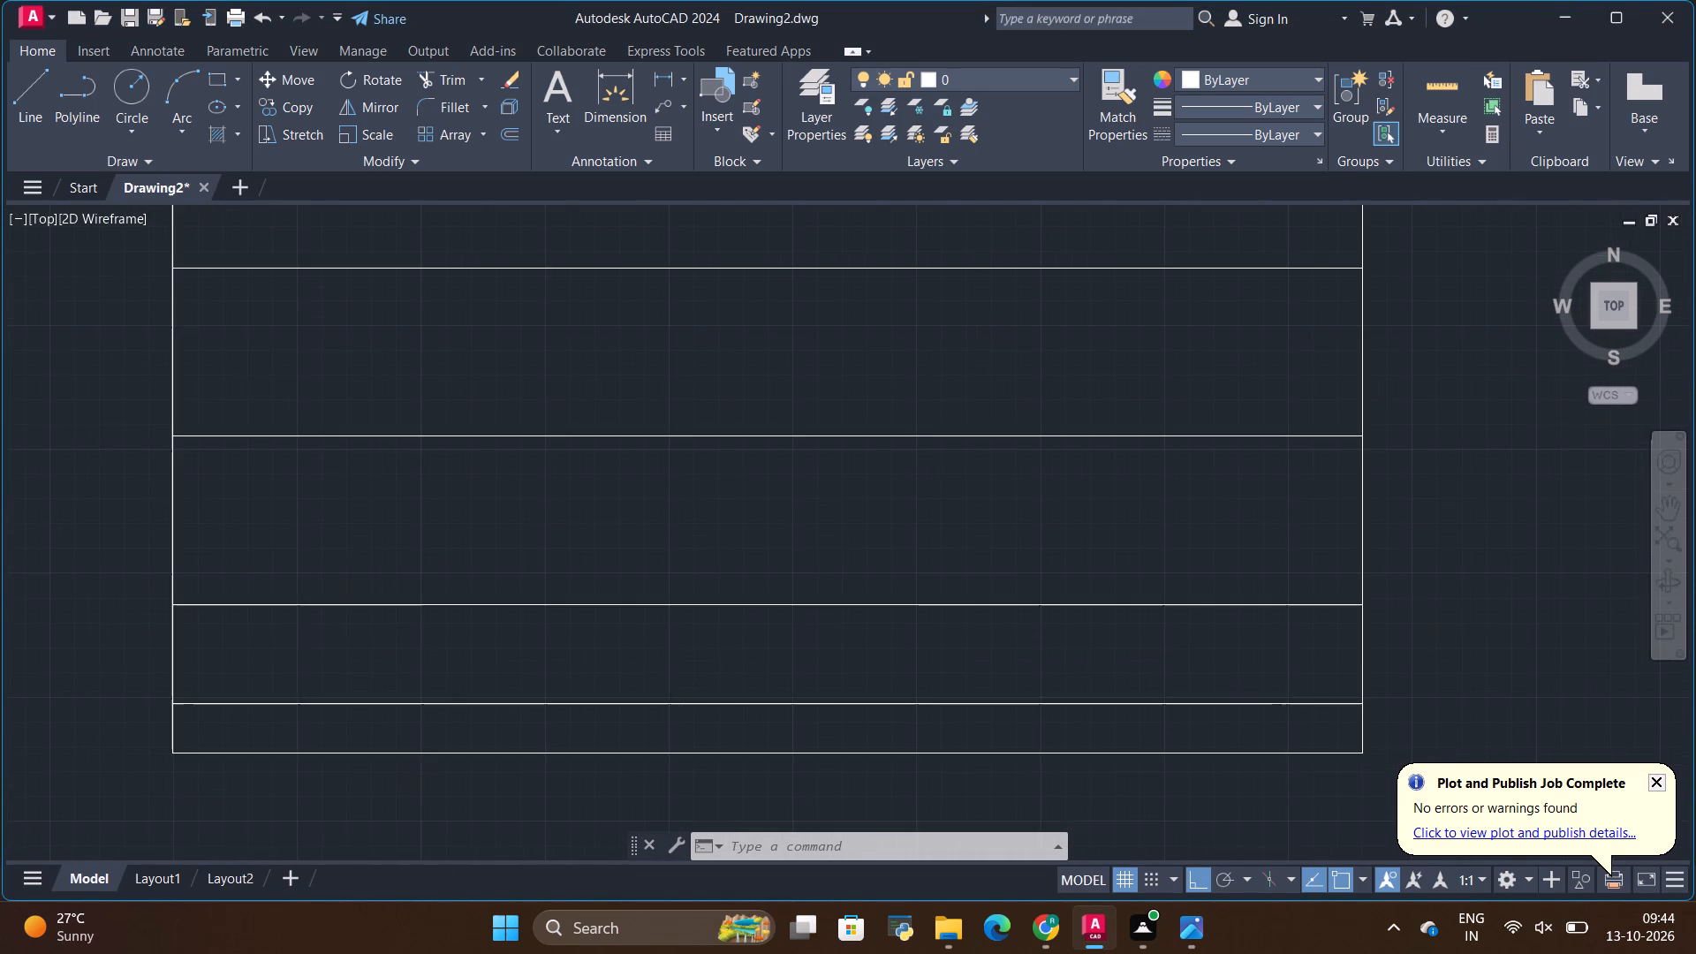
scroll(813, 559, down, 2)
key(alt+Tab)
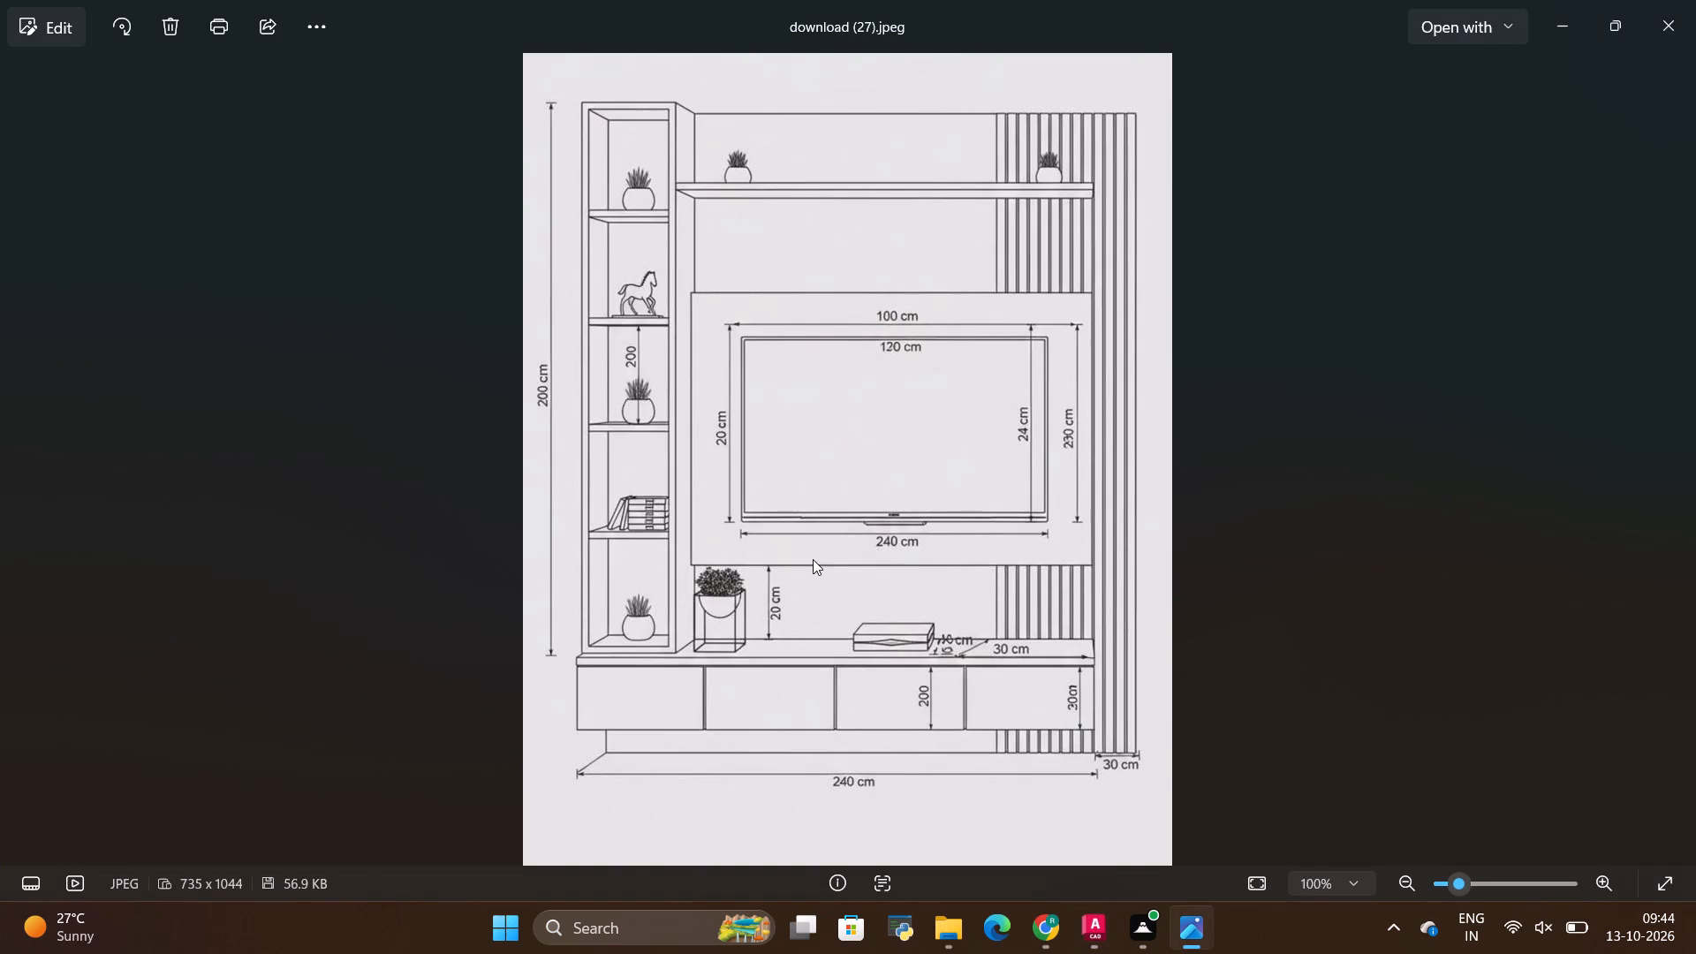
key(alt+Tab)
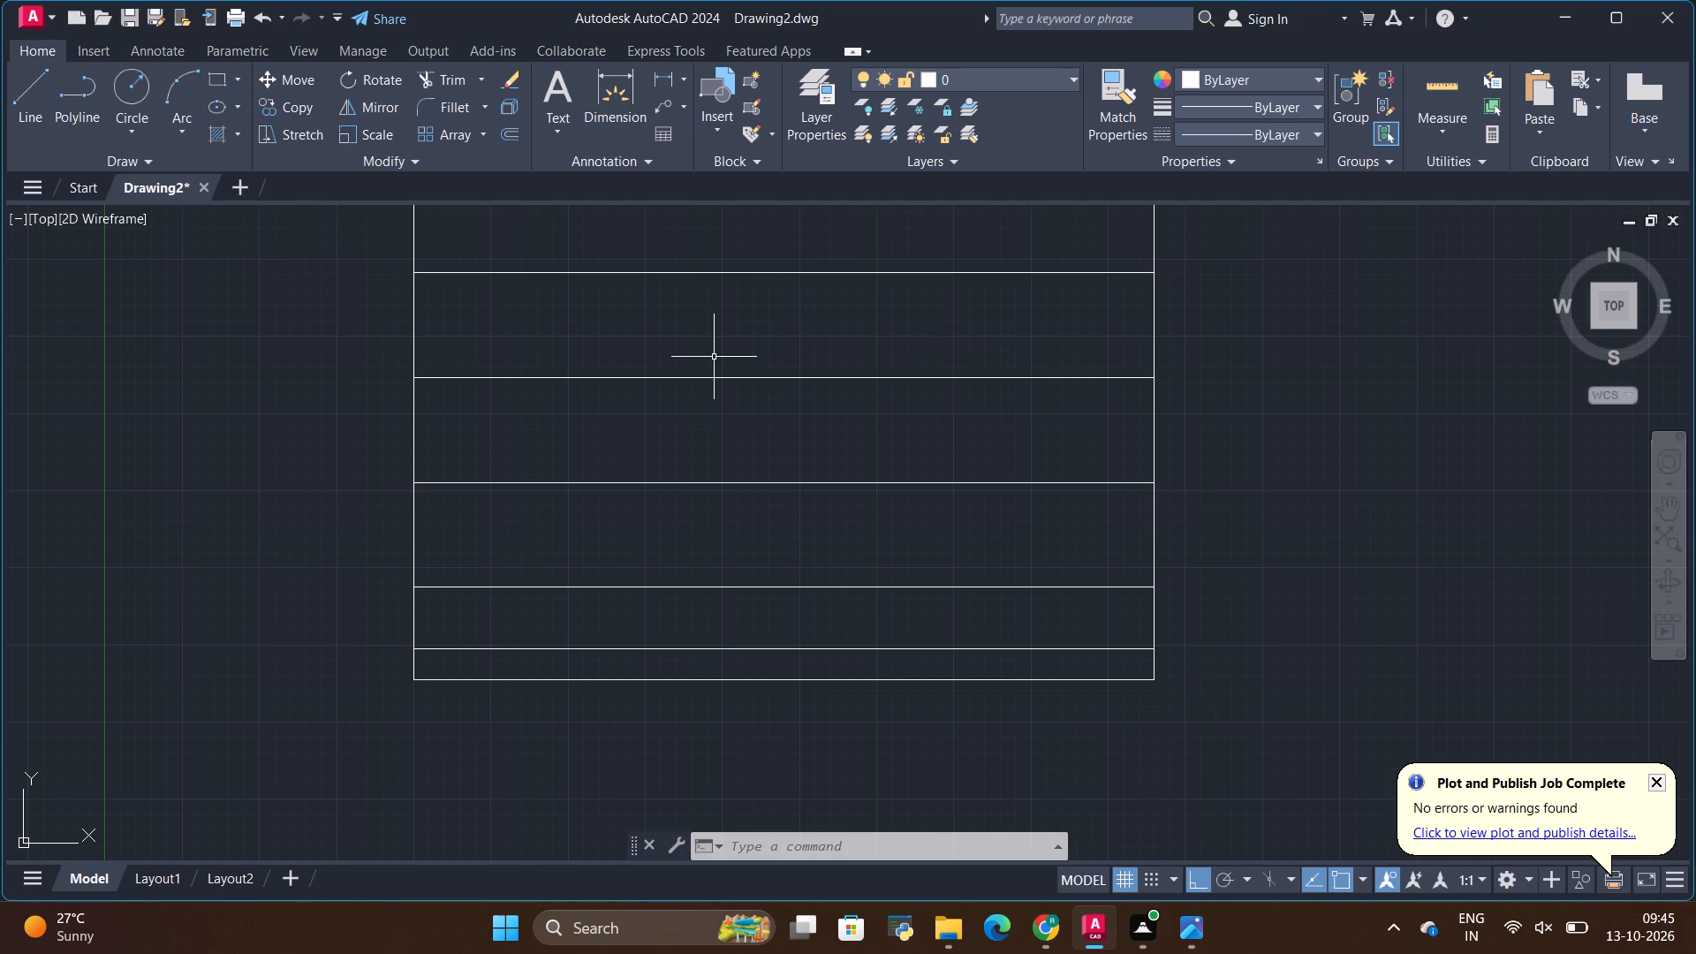
scroll(799, 481, down, 2)
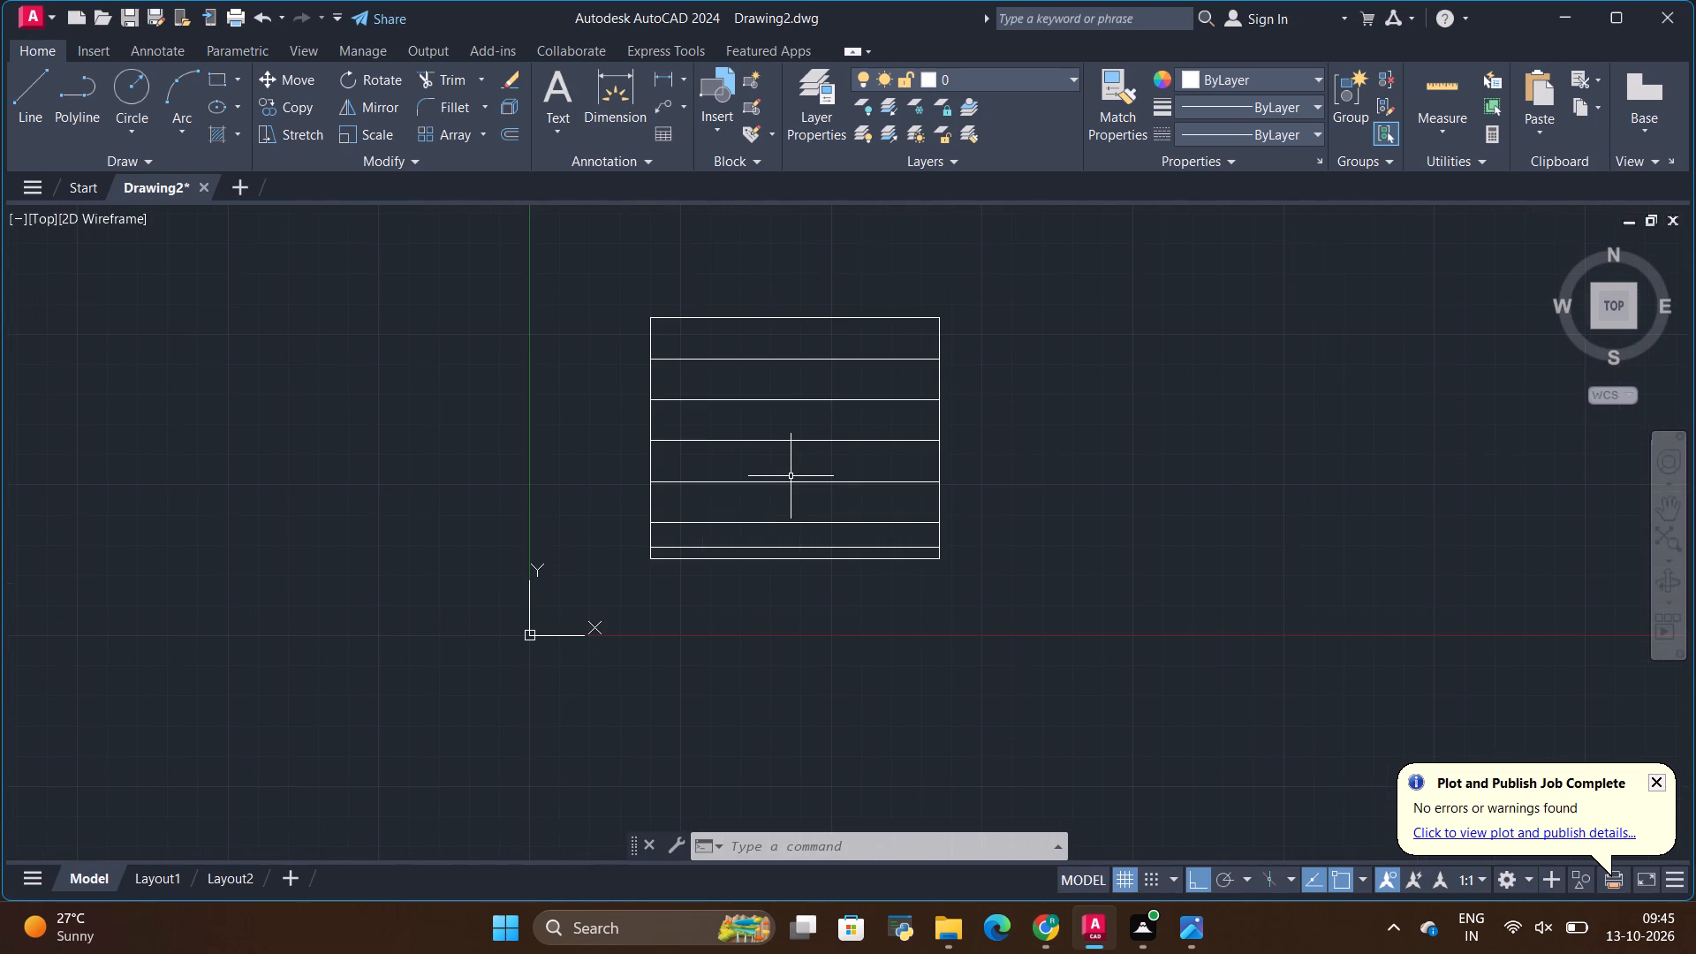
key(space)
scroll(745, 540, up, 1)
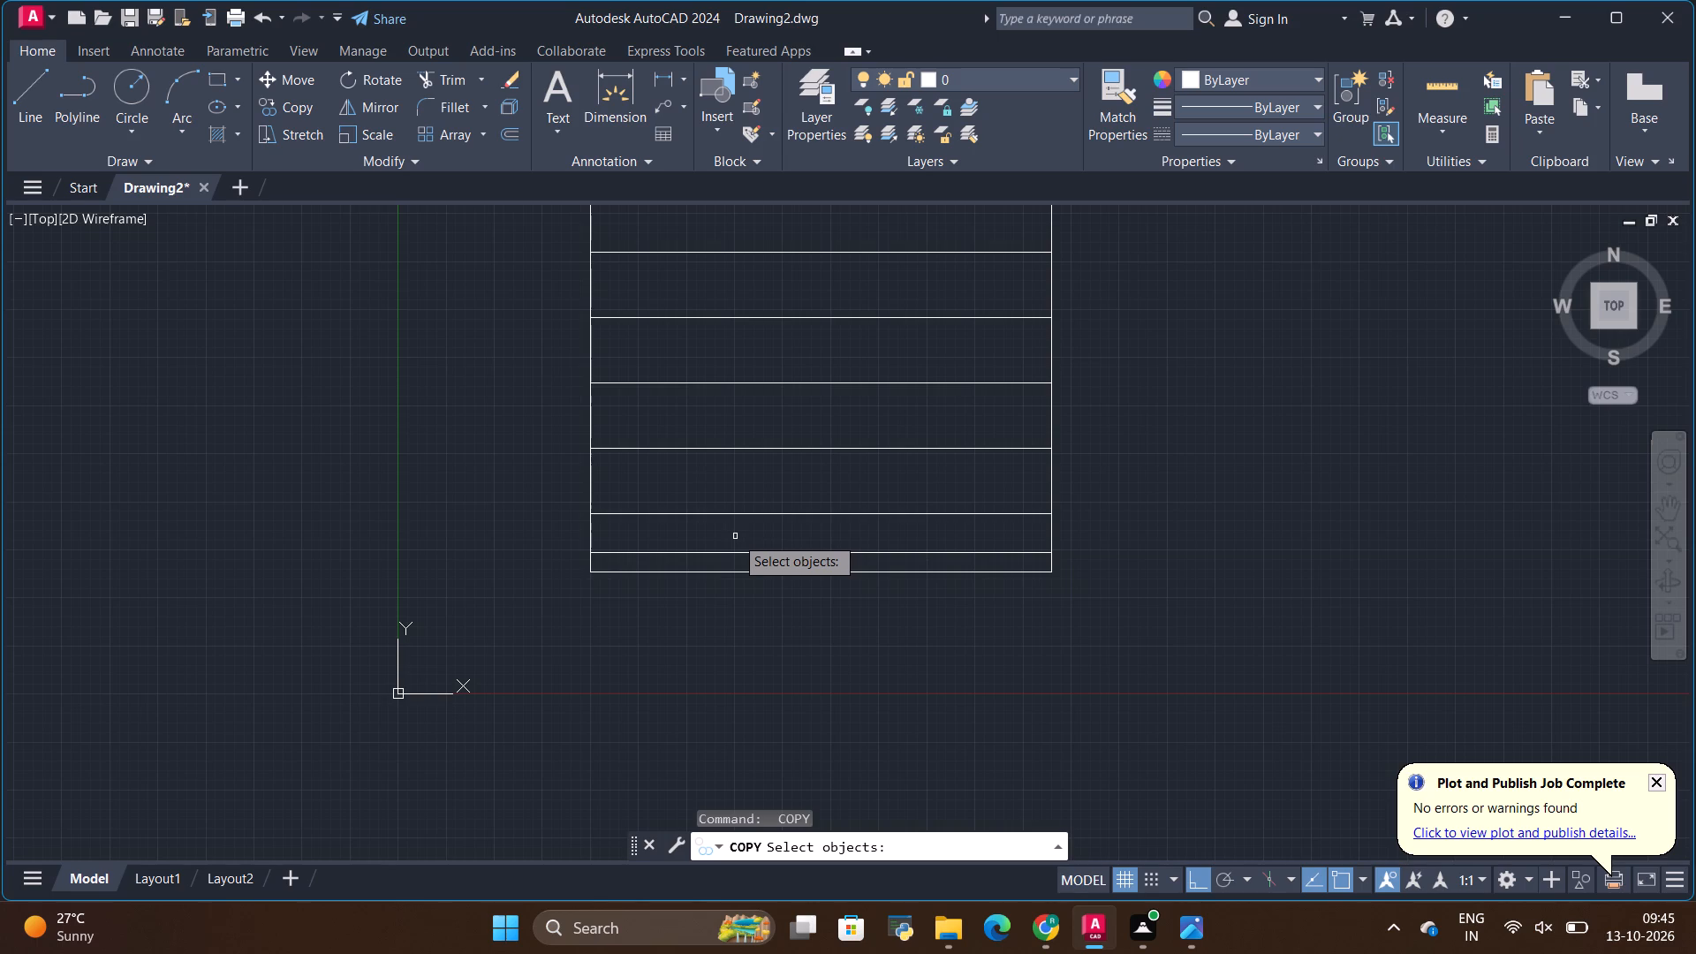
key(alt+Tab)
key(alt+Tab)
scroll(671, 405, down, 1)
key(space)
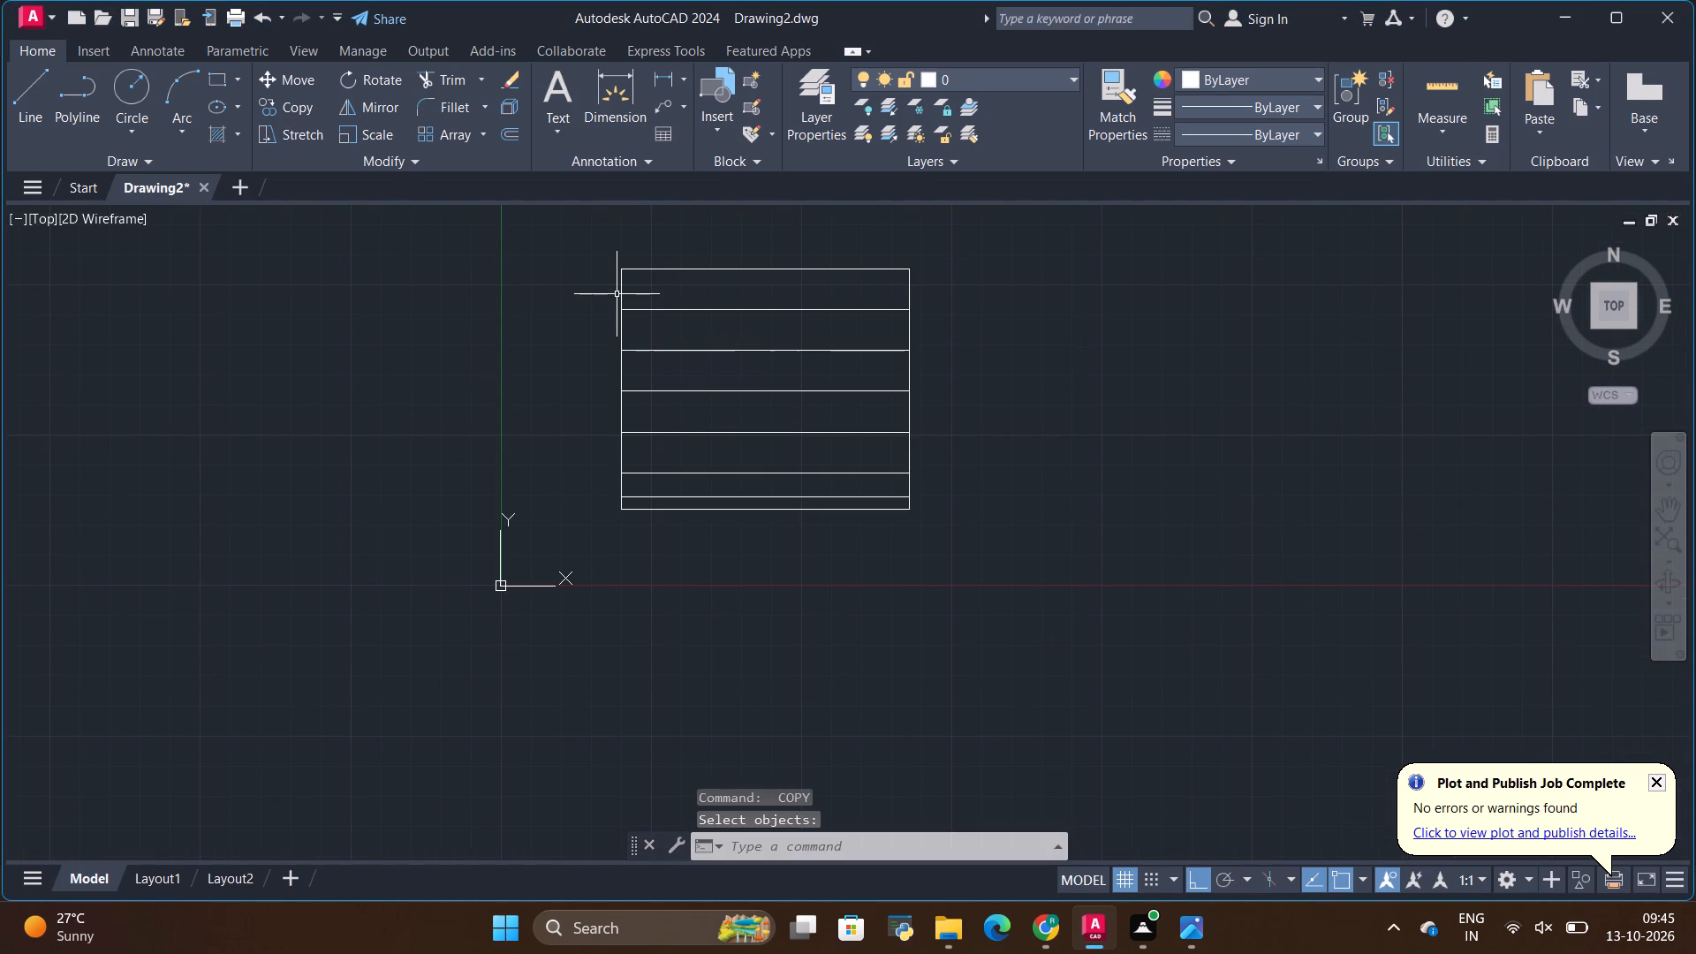
Copy the outline's left vertical line 400 mm to the right from its top endpoint to form the shelf column's inner side.
click(620, 291)
click(300, 108)
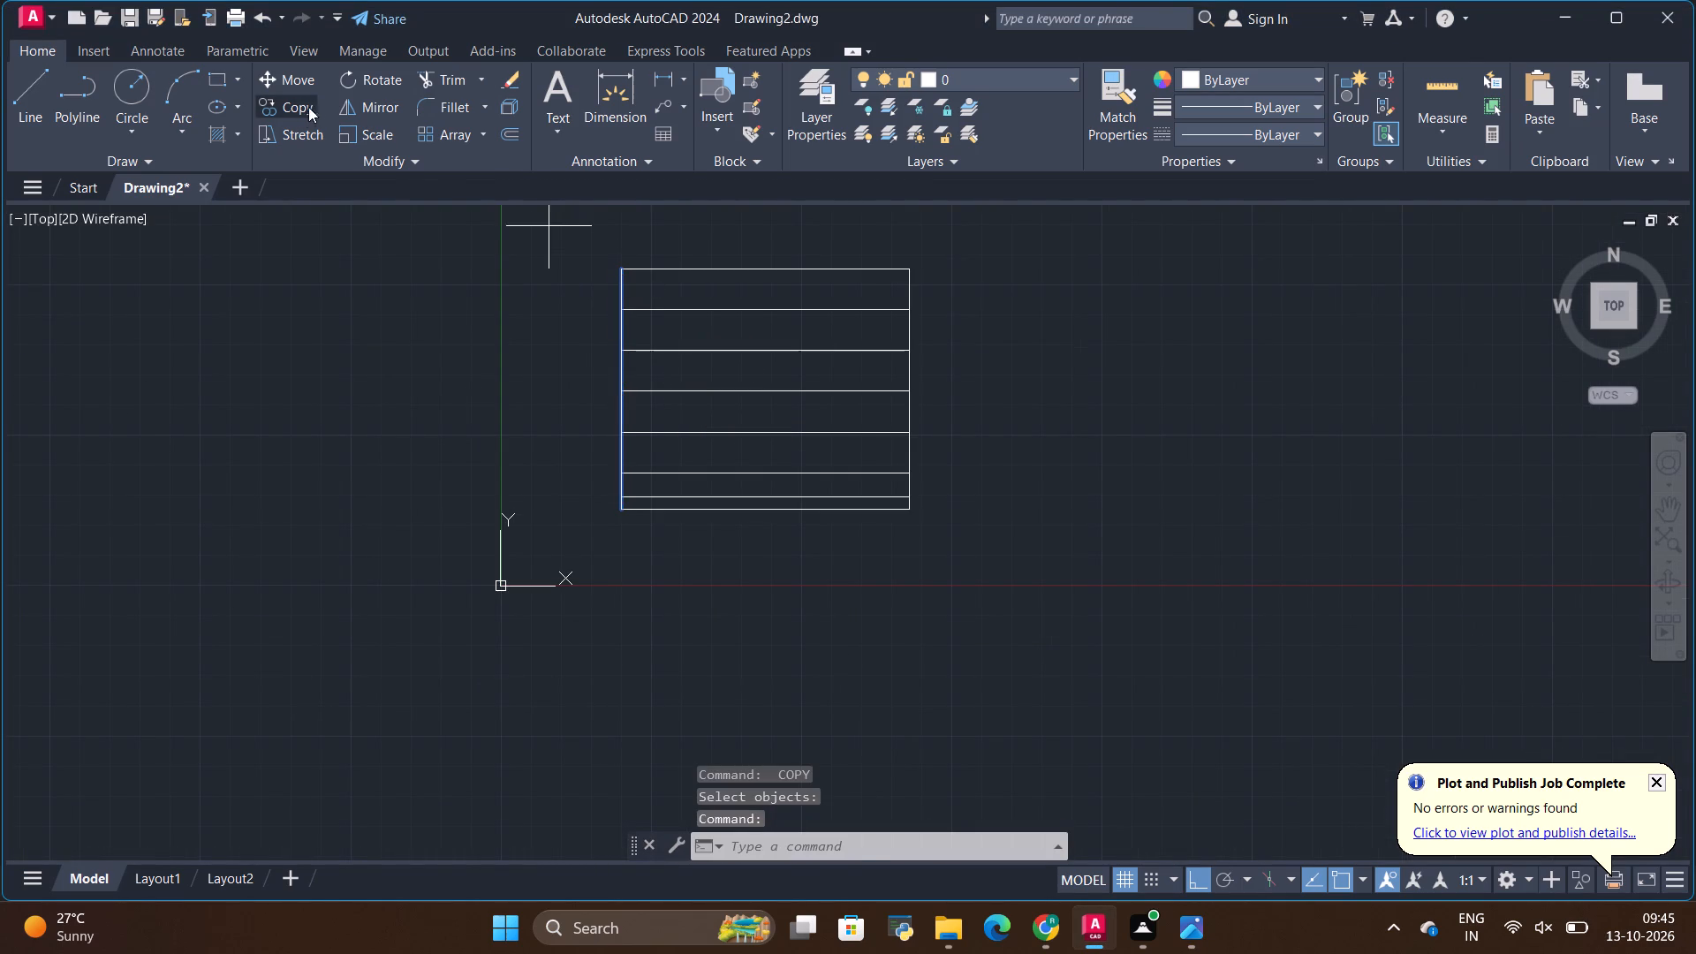
click(617, 265)
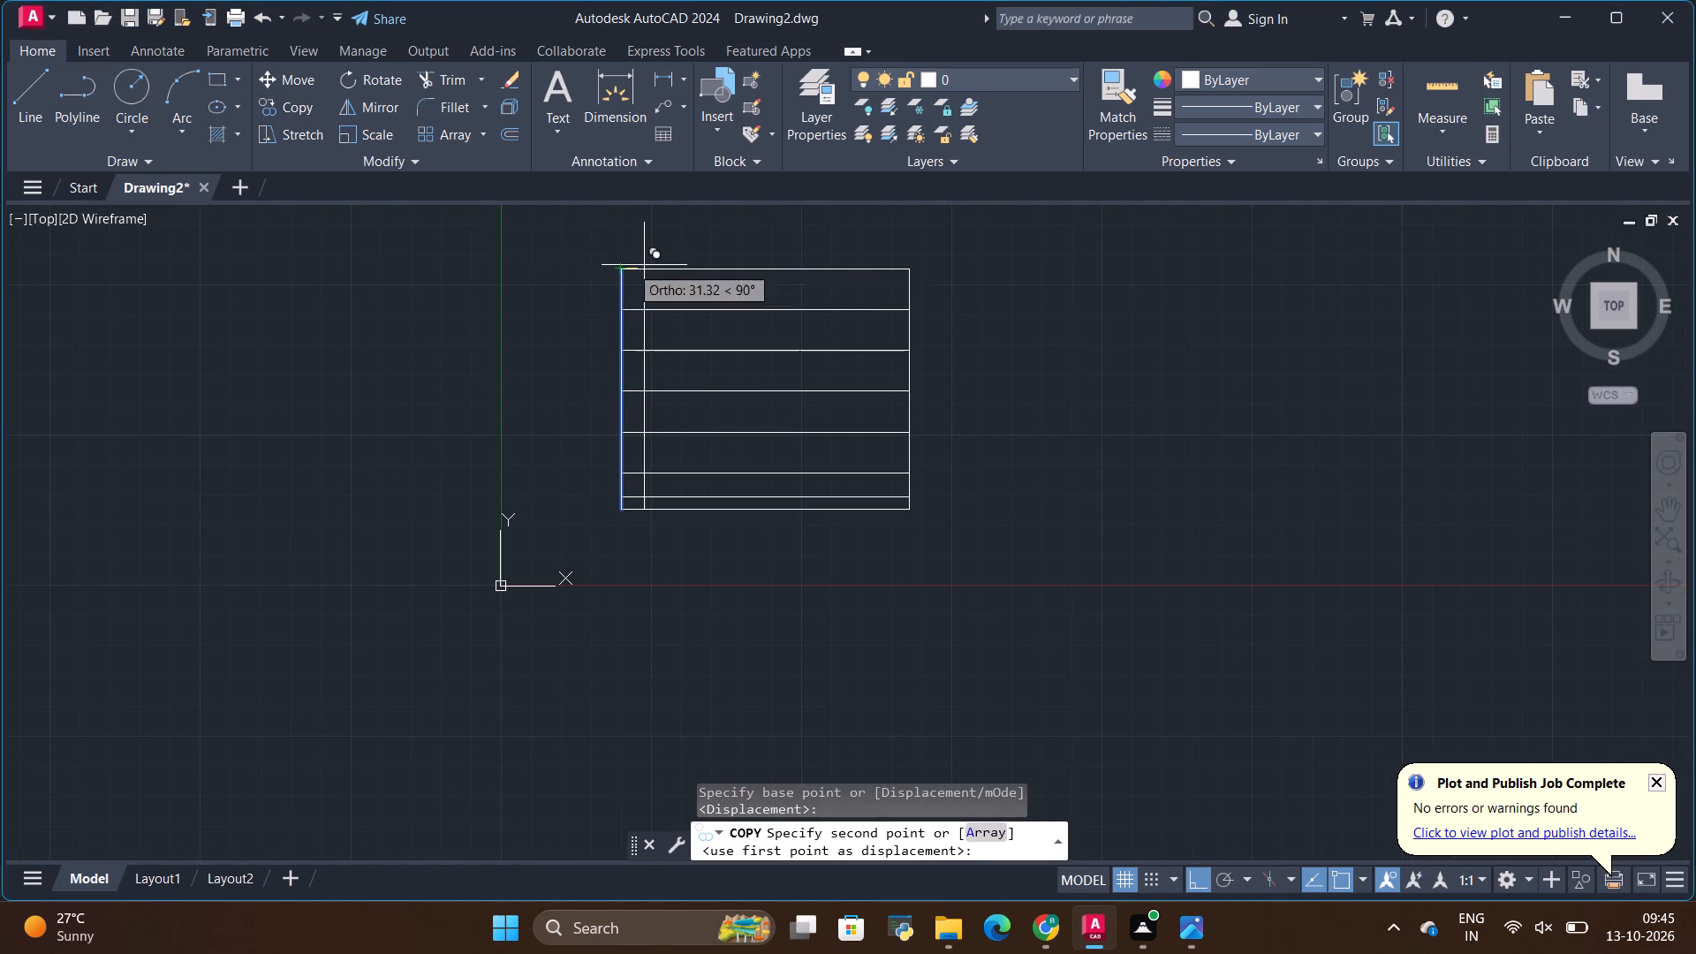
scroll(666, 263, up, 1)
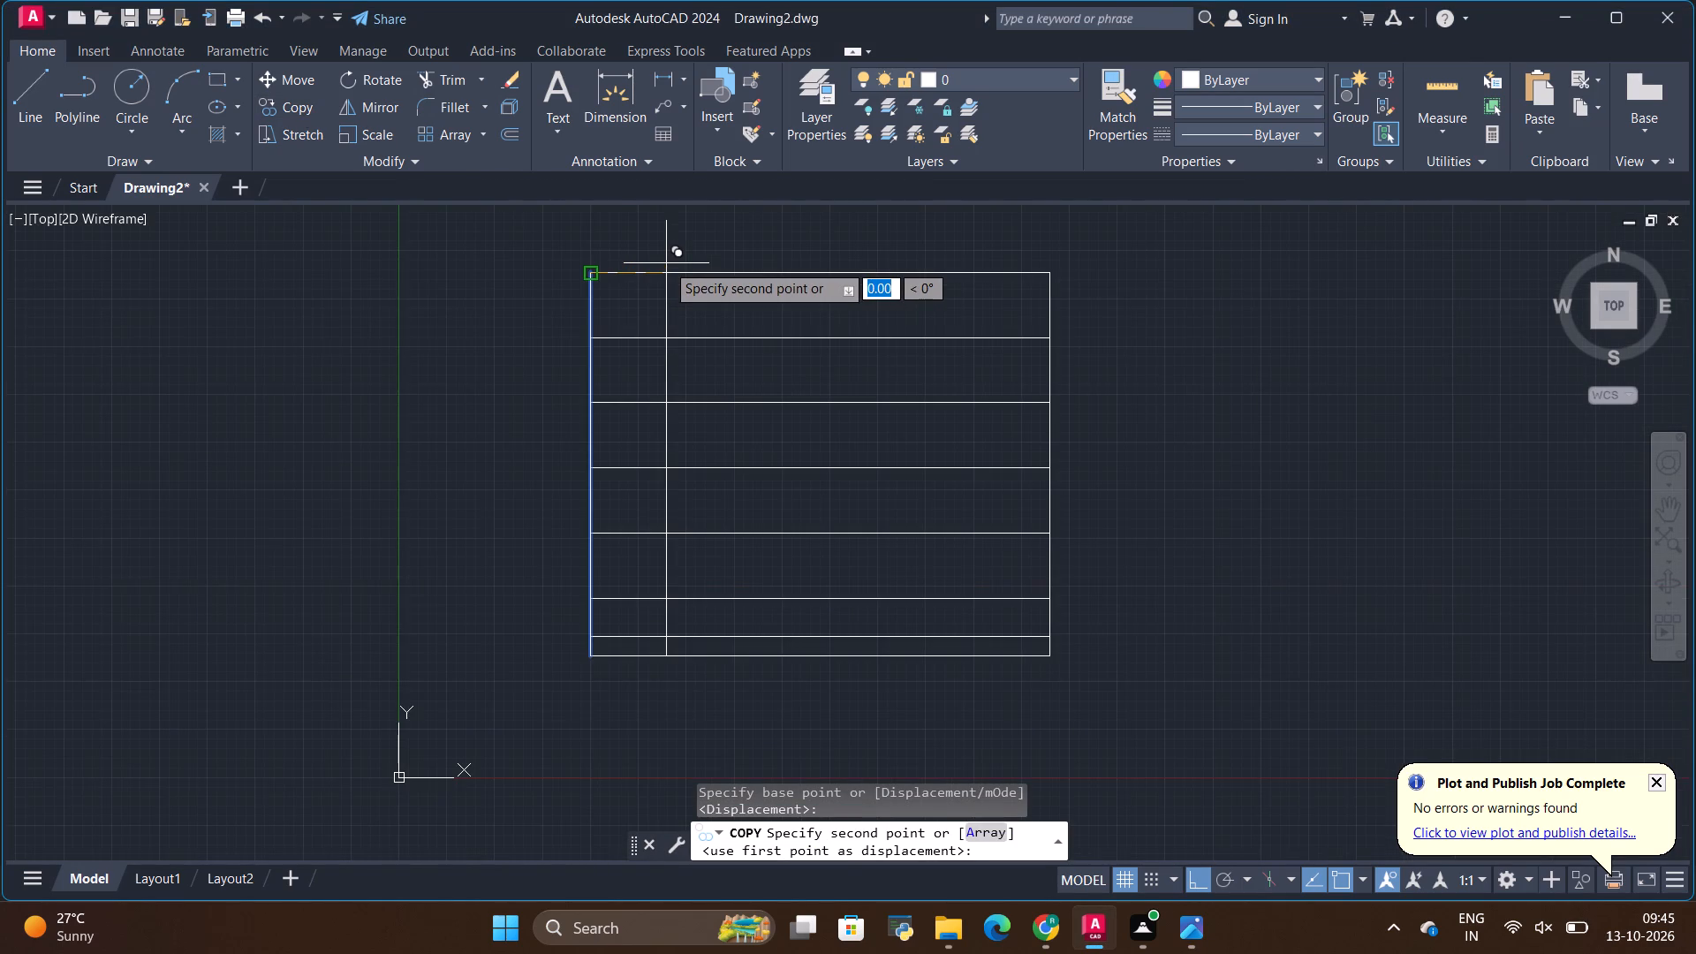
key(Tab)
key(alt+Tab)
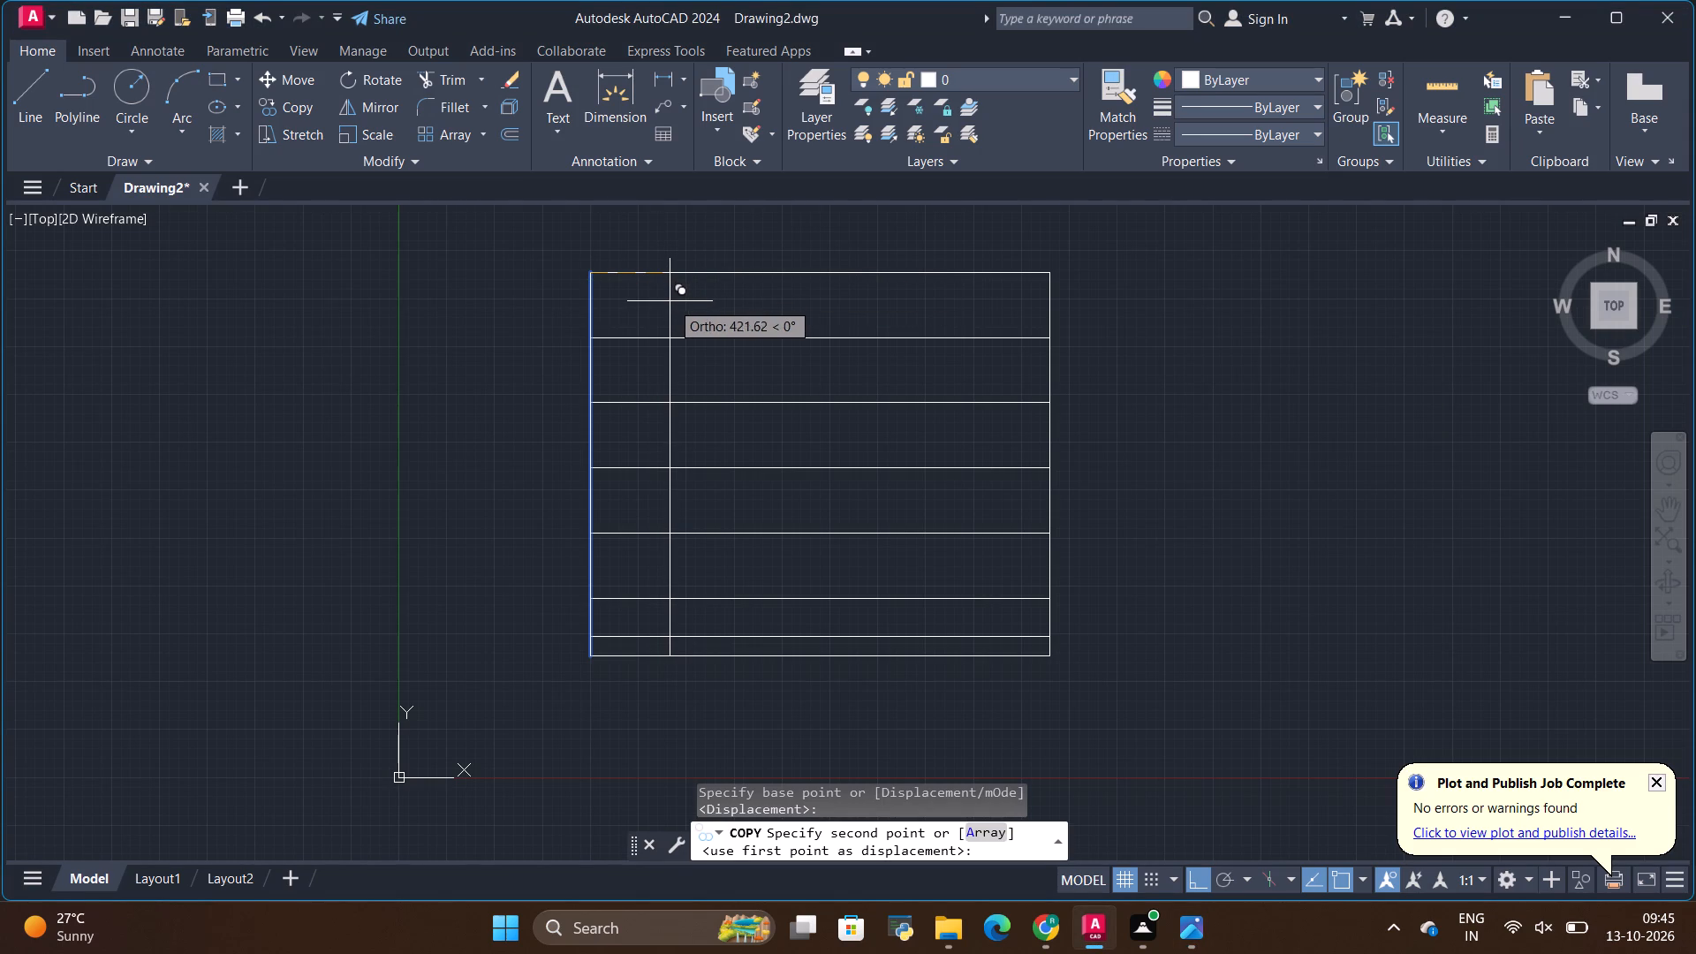
key(alt+Tab)
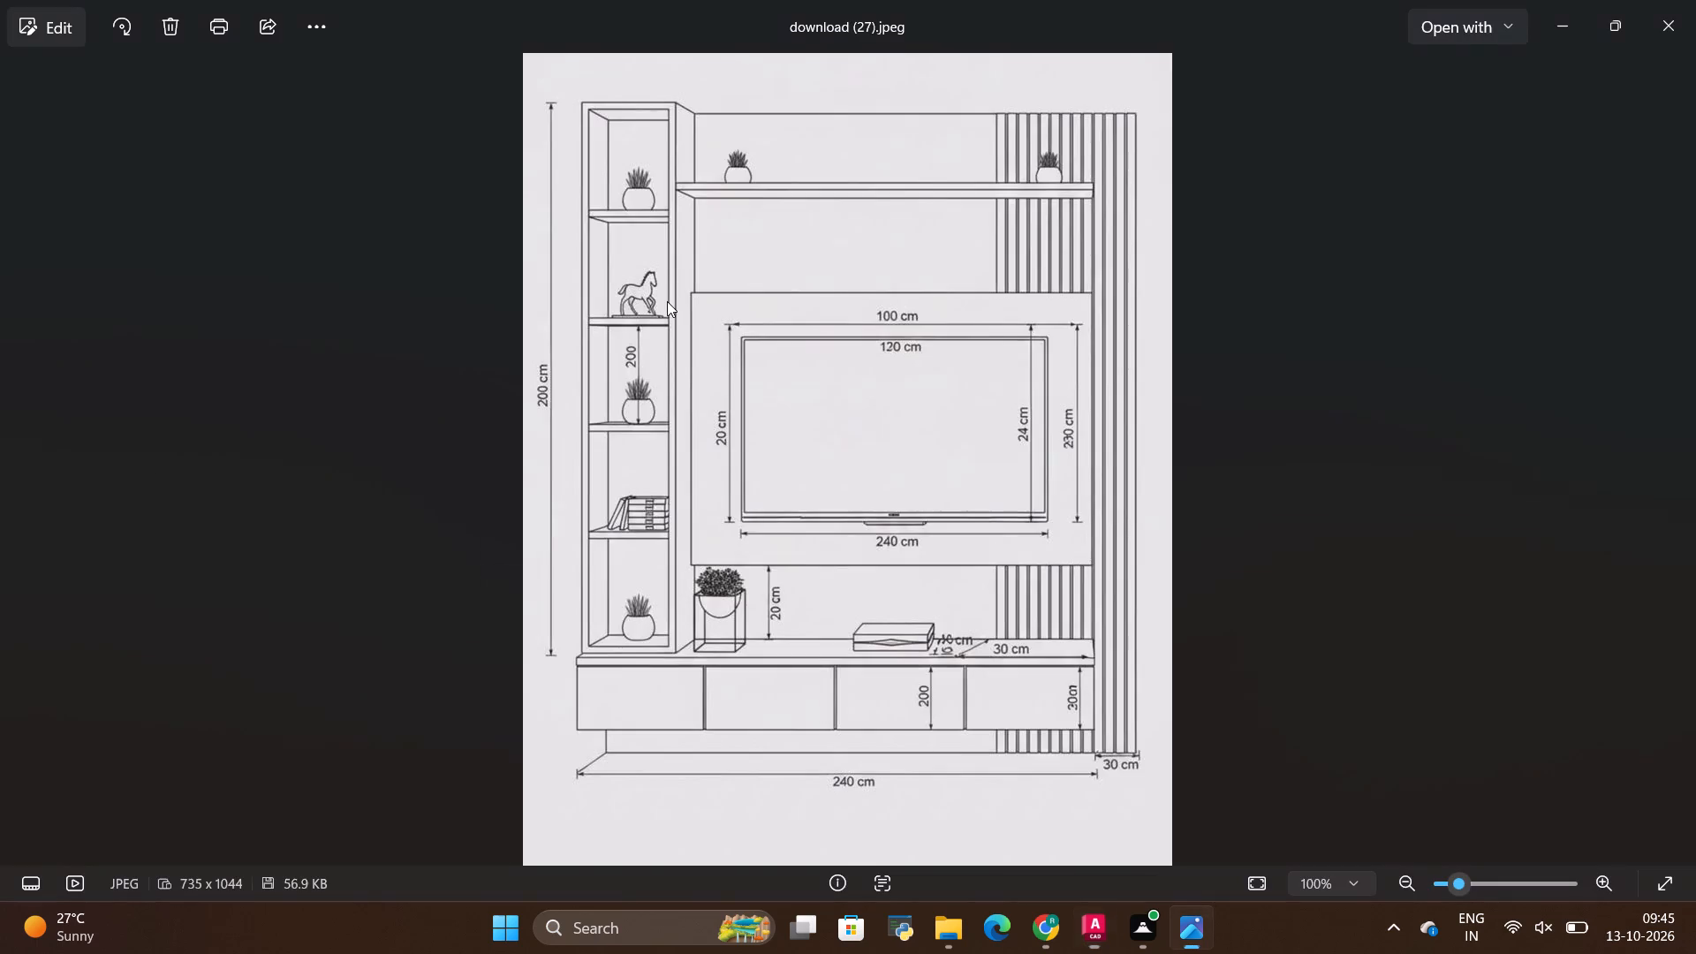
key(alt+Tab)
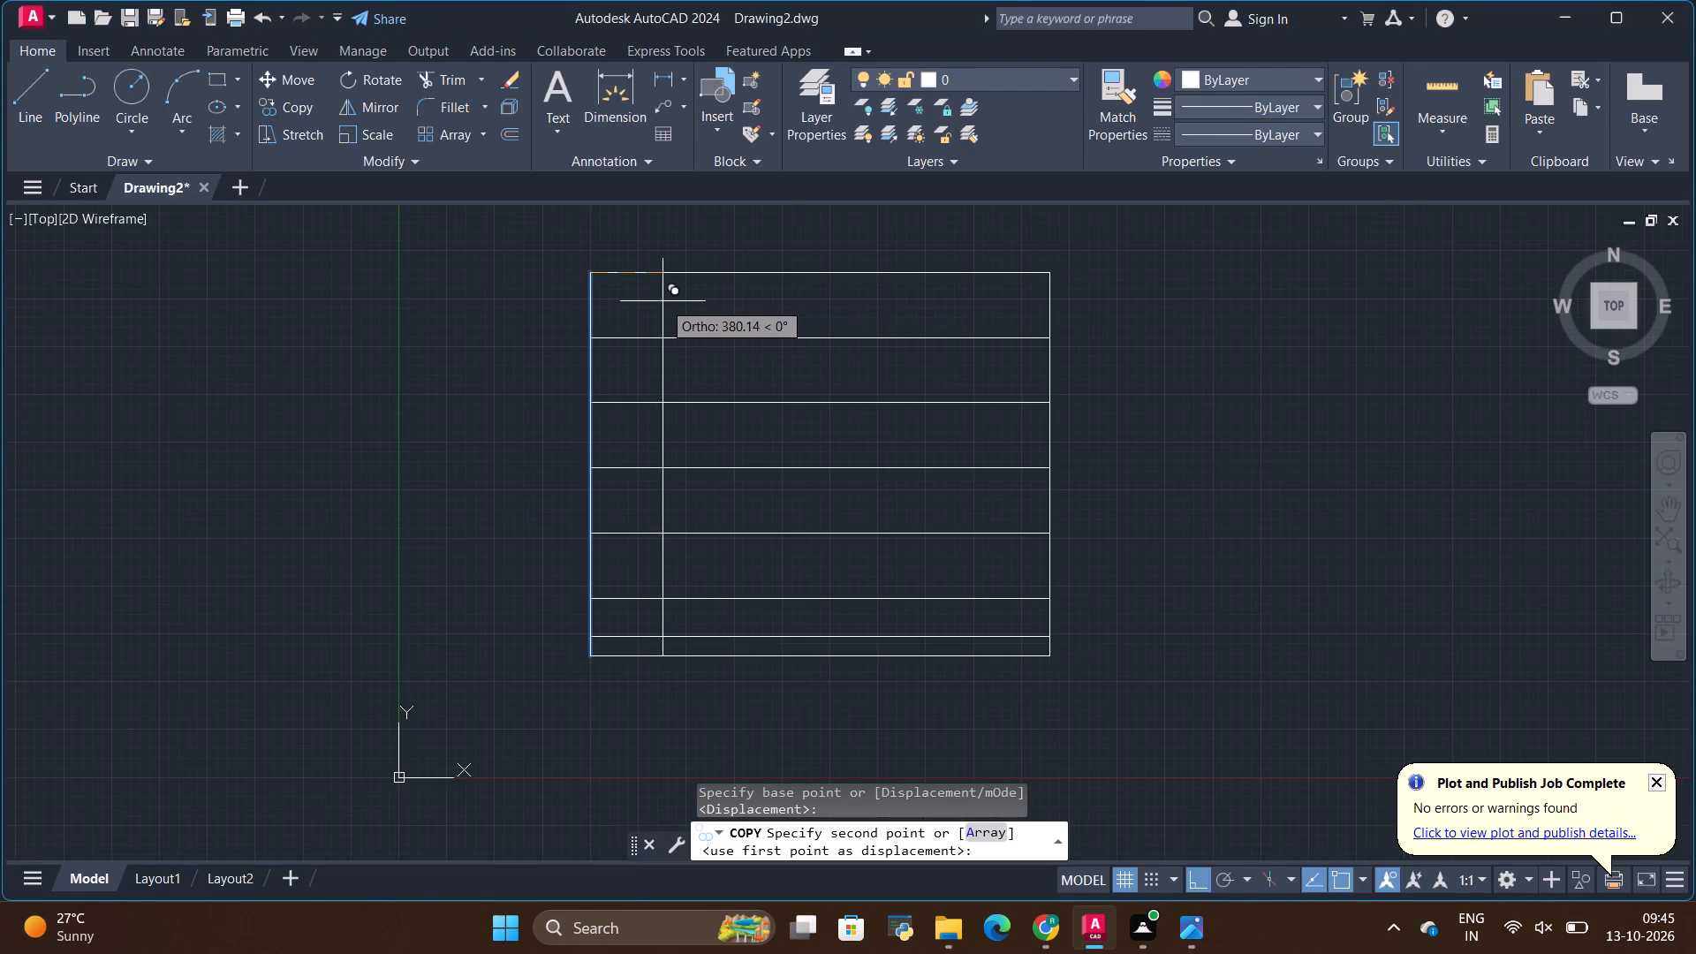
key(BackSpace)
text(400)
key(Return)
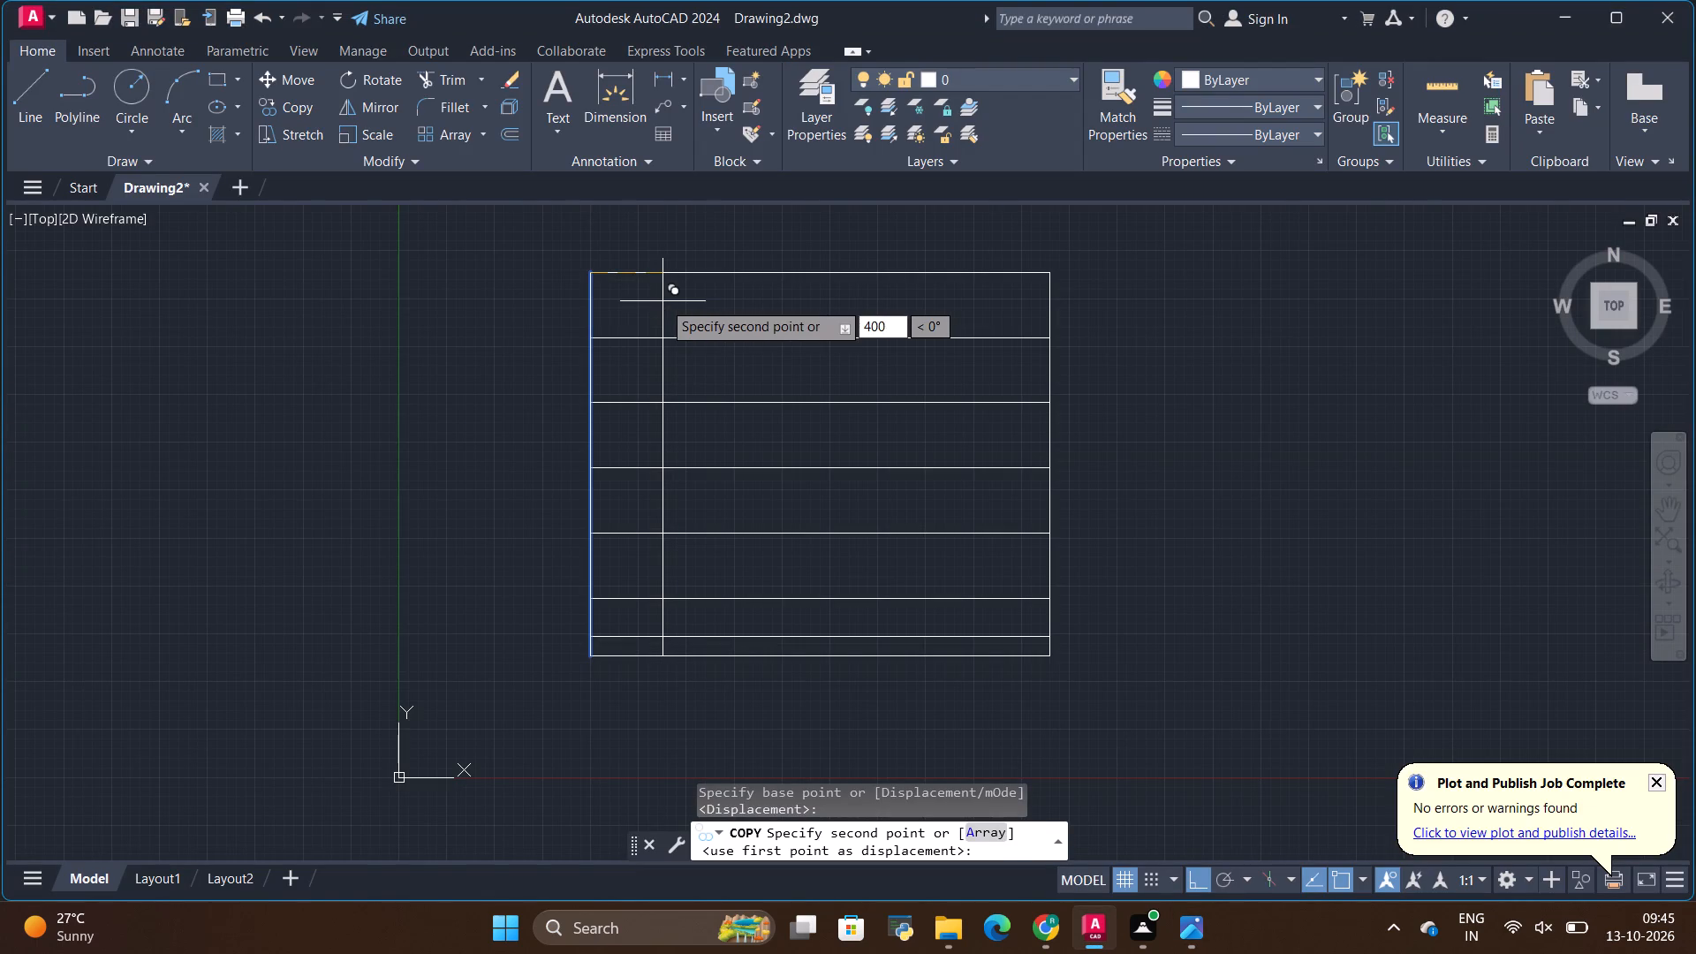
key(Escape)
Trim the shelf column's inner vertical line where it crosses the drawer band and the base strip.
key(alt+Tab)
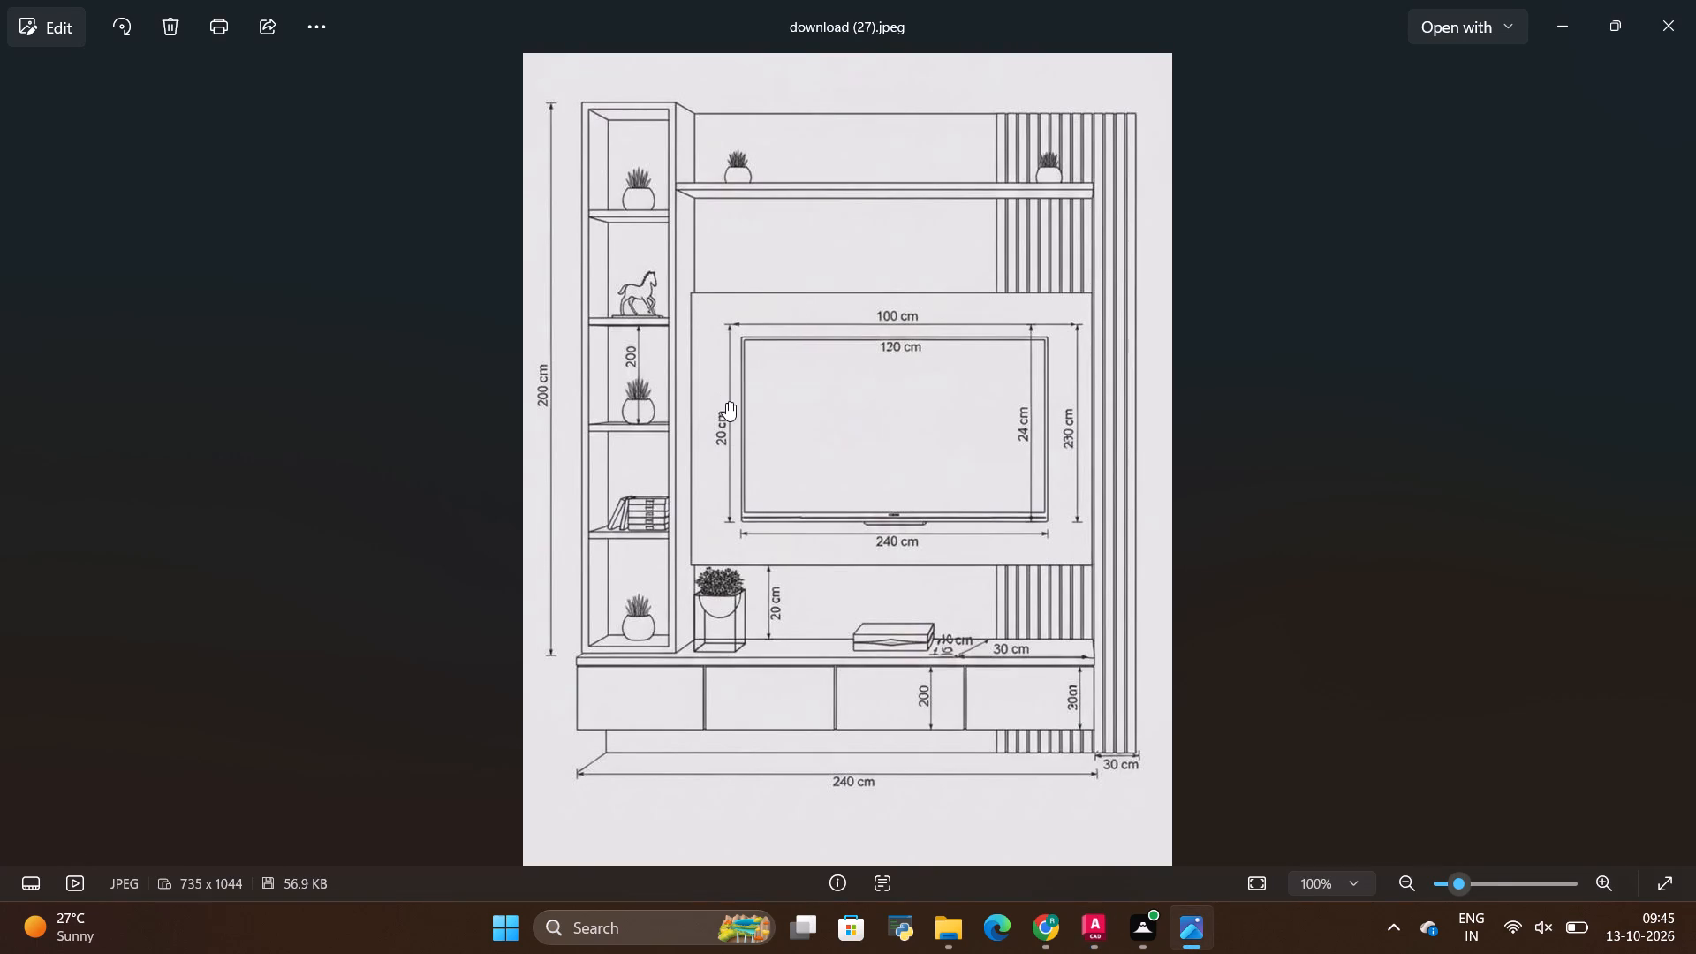
key(alt+Tab)
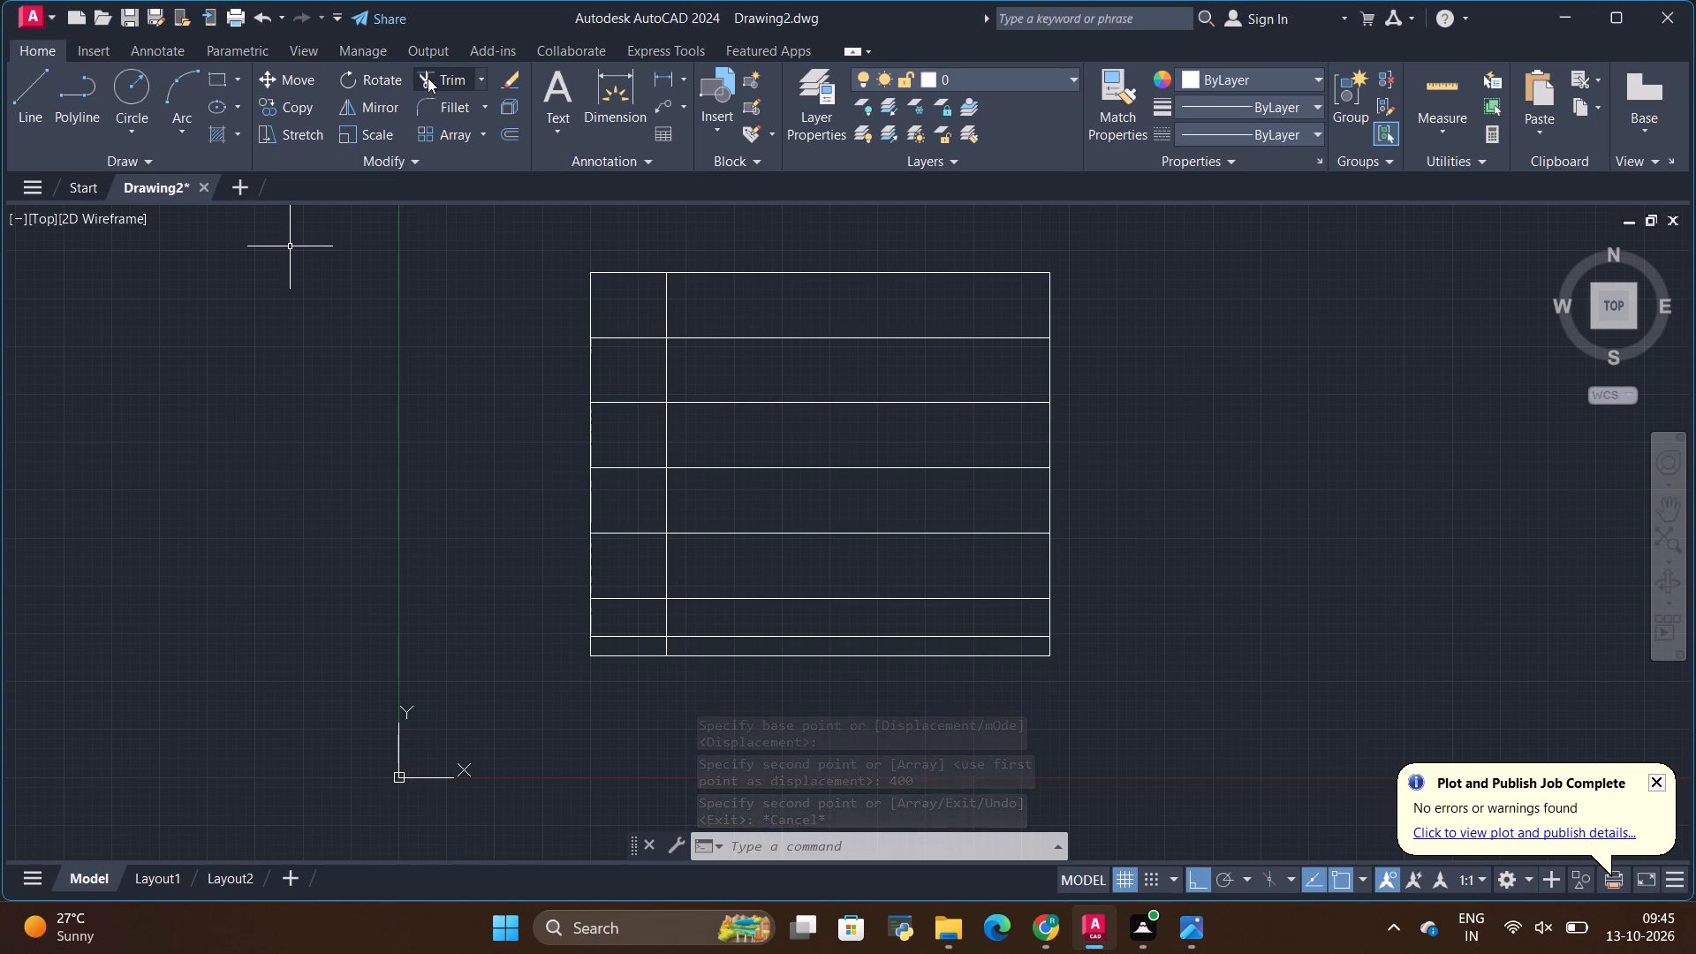
click(434, 78)
key(alt+Tab)
key(alt+Tab)
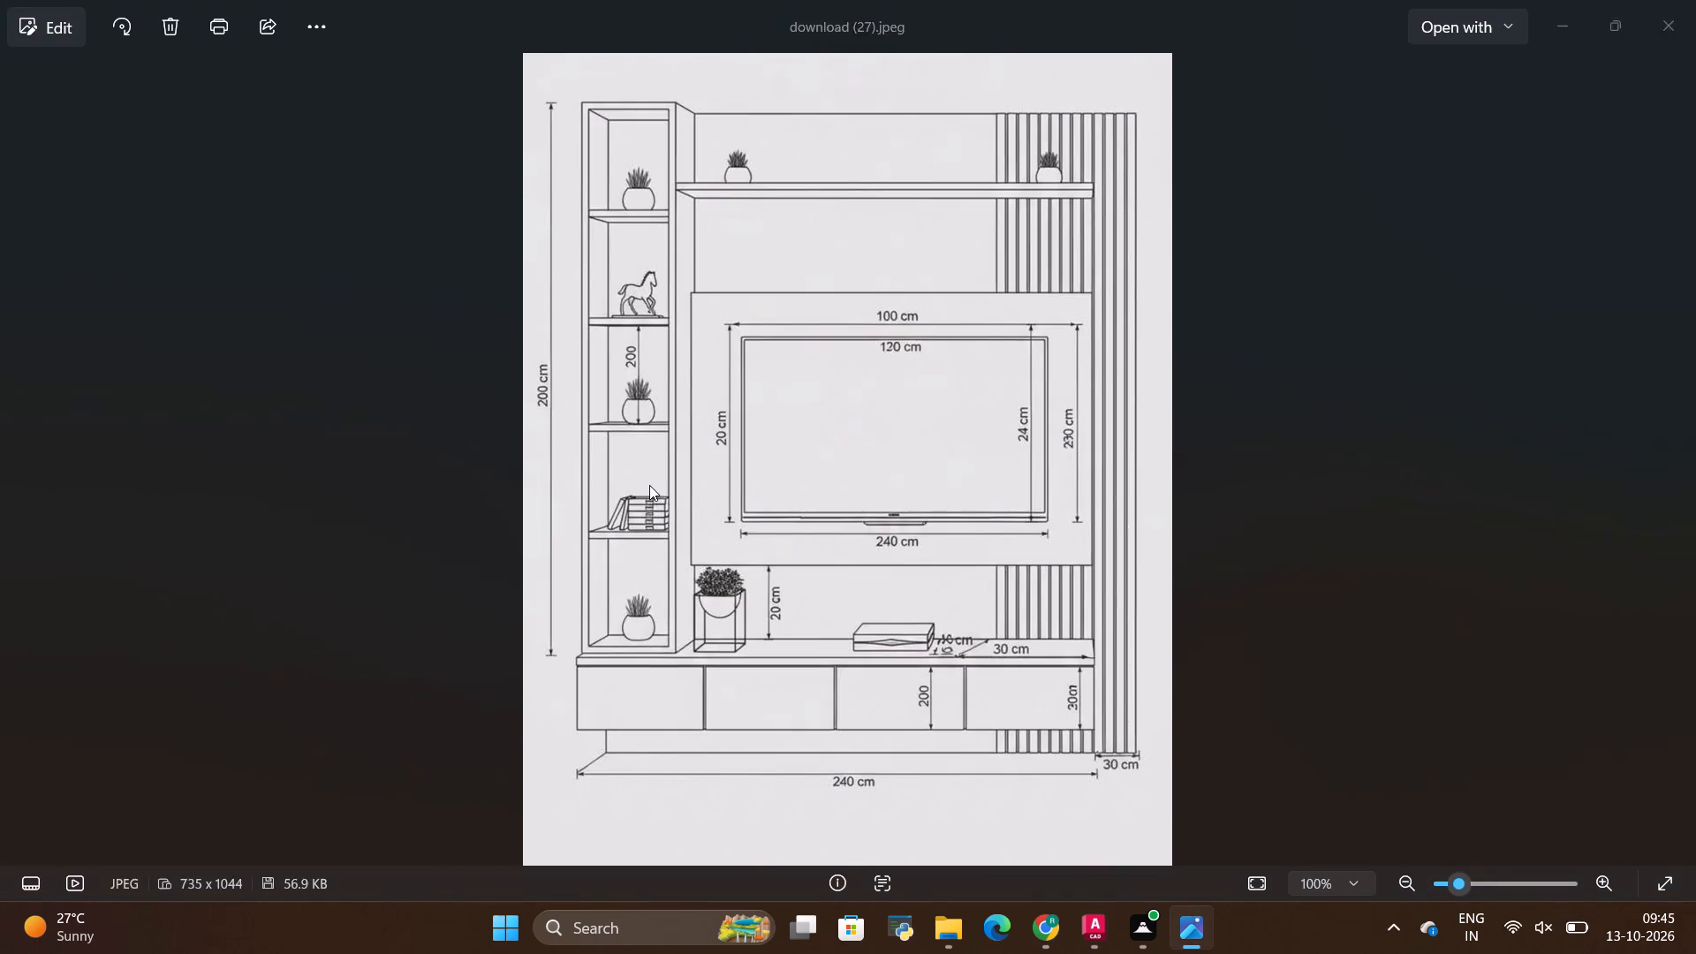
scroll(640, 652, up, 2)
drag(662, 572, 707, 571)
key(alt+Tab)
key(alt+Tab)
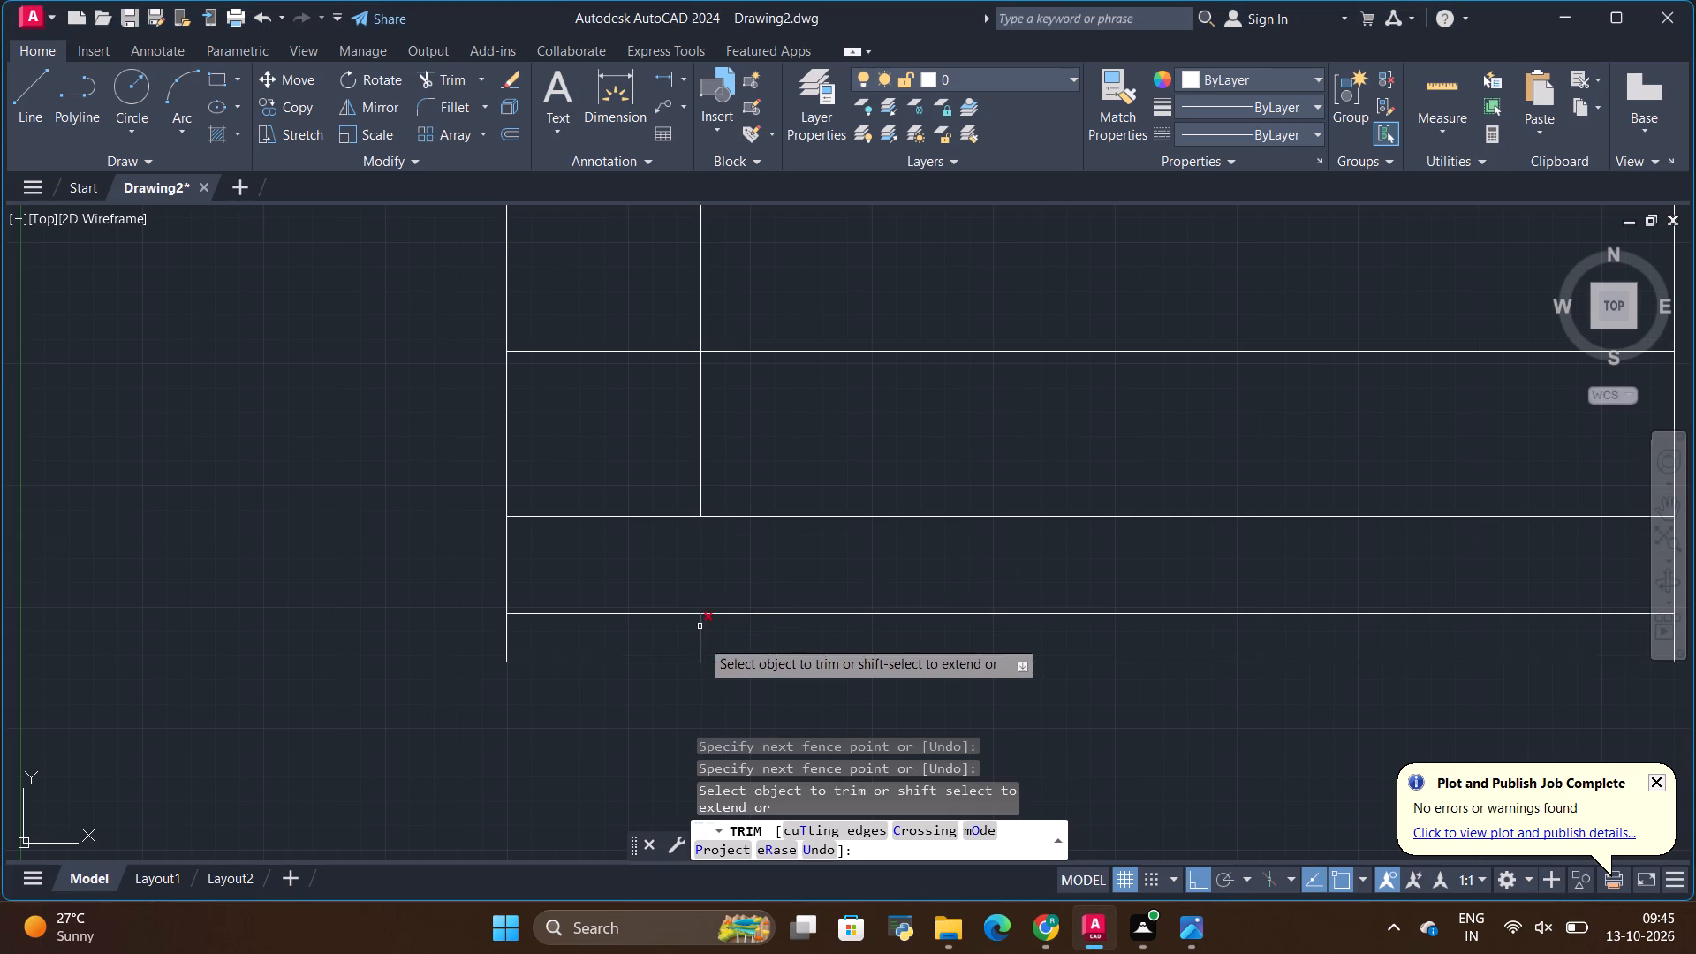
drag(675, 652, 719, 640)
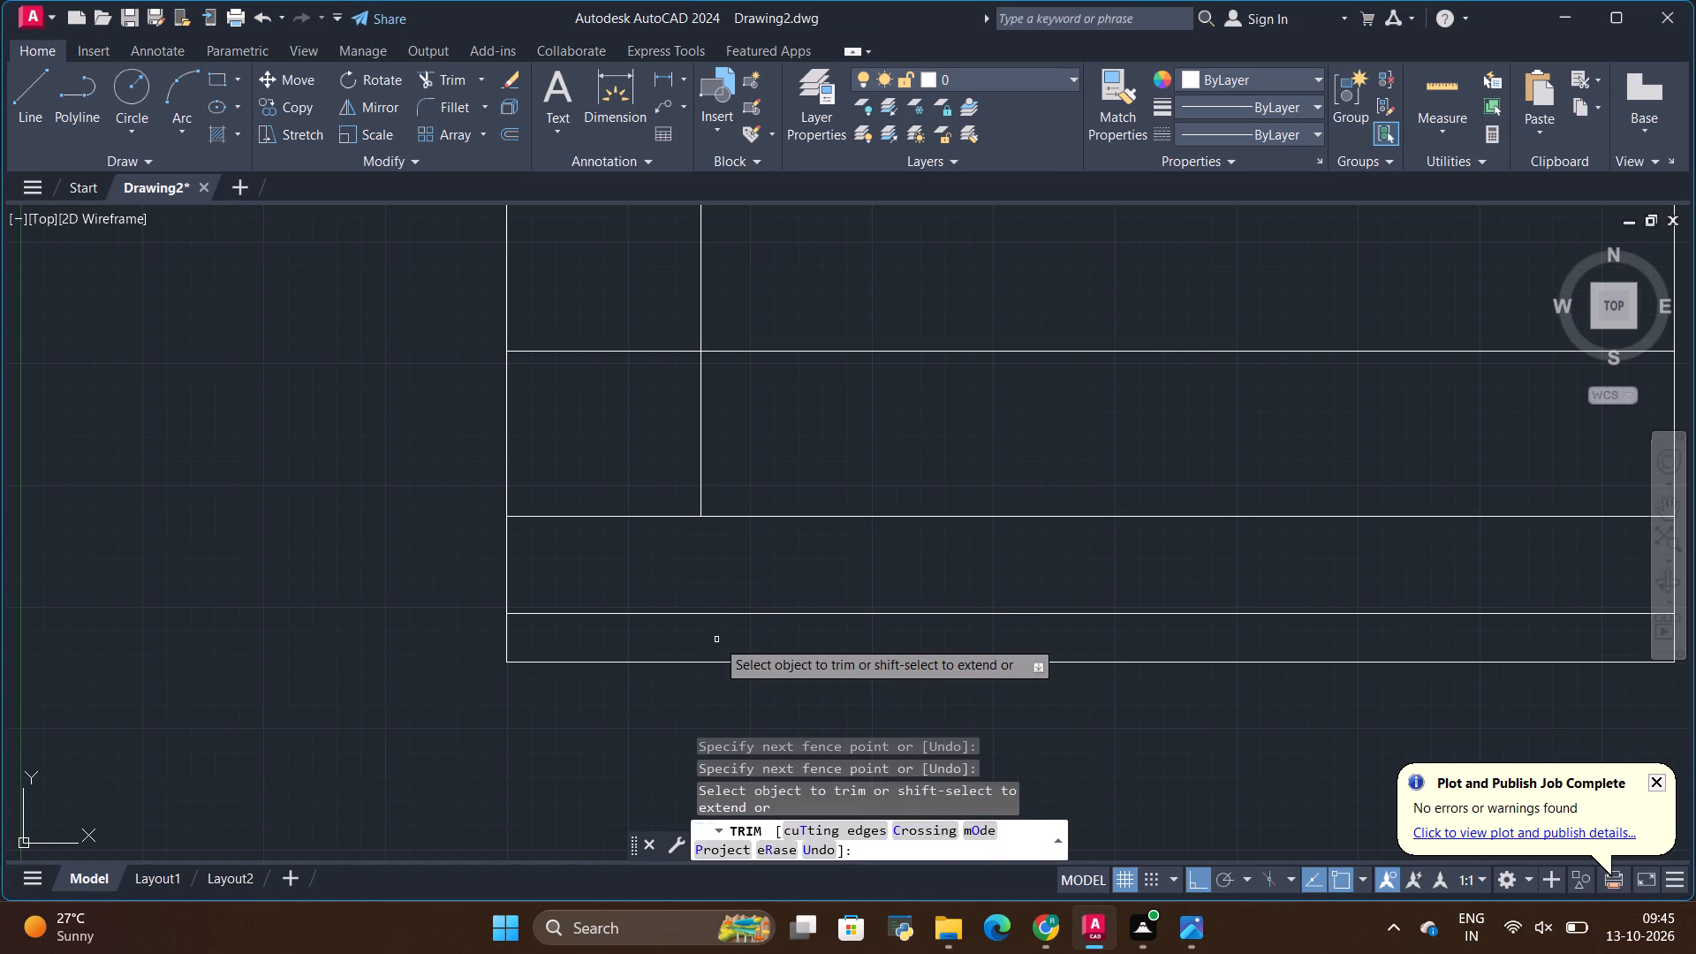
key(Escape)
Compare the drawing with the Photos reference image, examining the drawer divisions below the shelf column and TV panel.
key(alt+Tab)
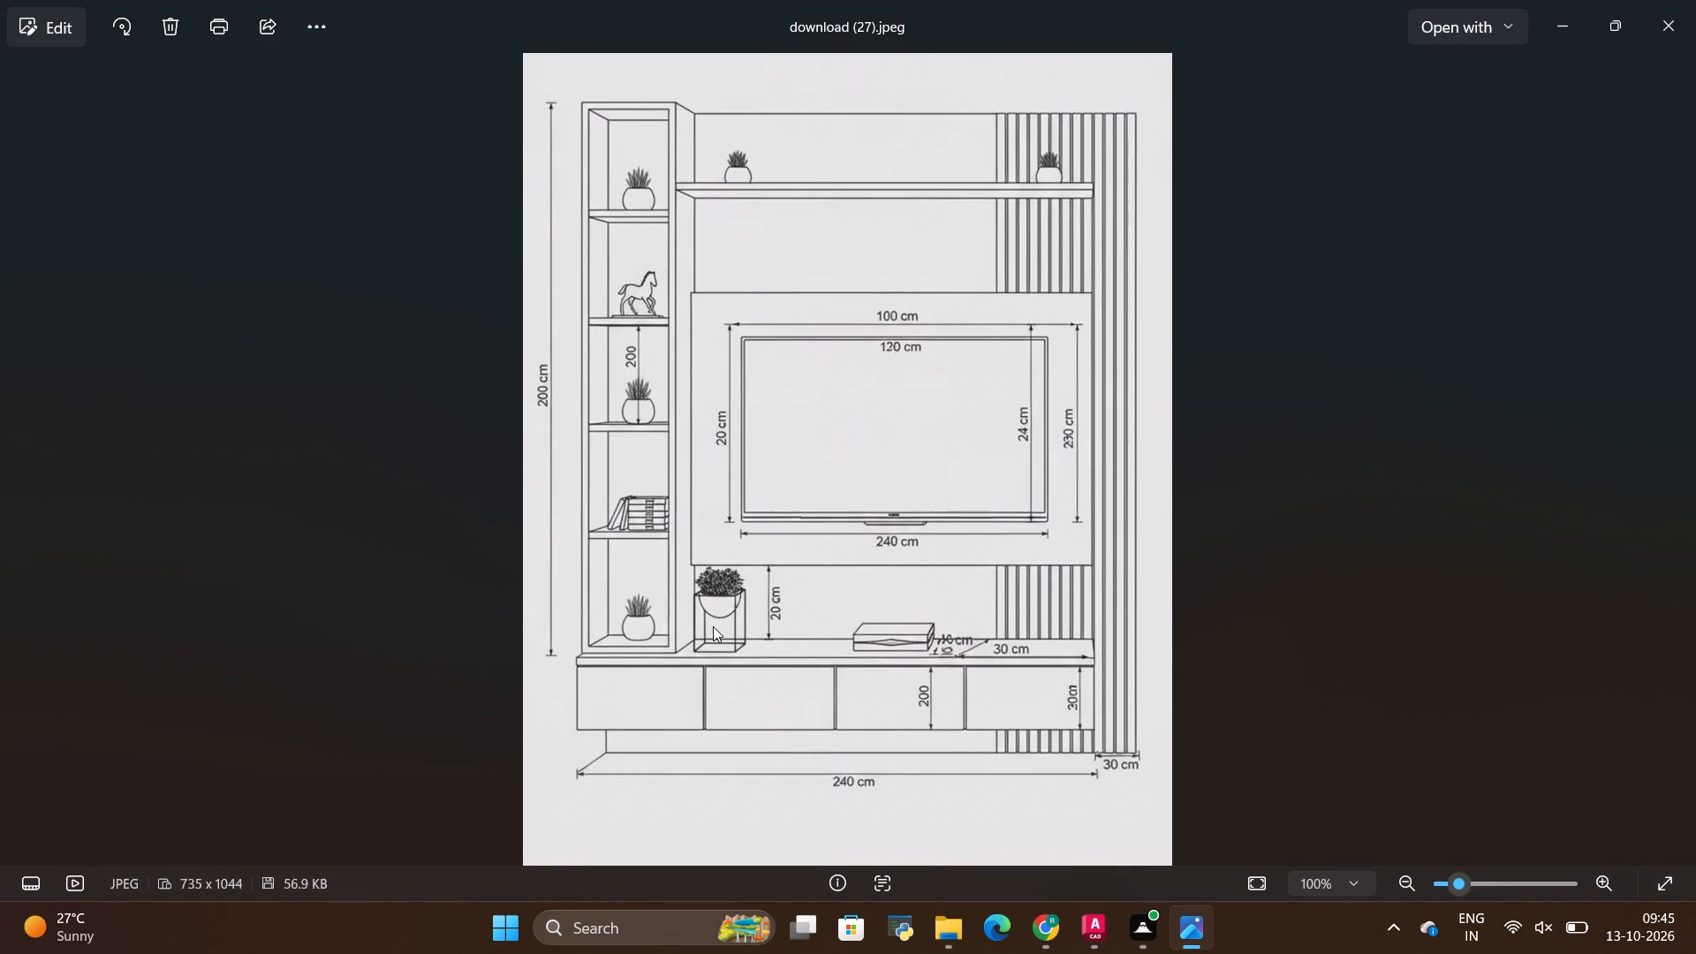
key(alt+Tab)
scroll(713, 626, down, 3)
scroll(713, 626, up, 3)
scroll(713, 626, down, 3)
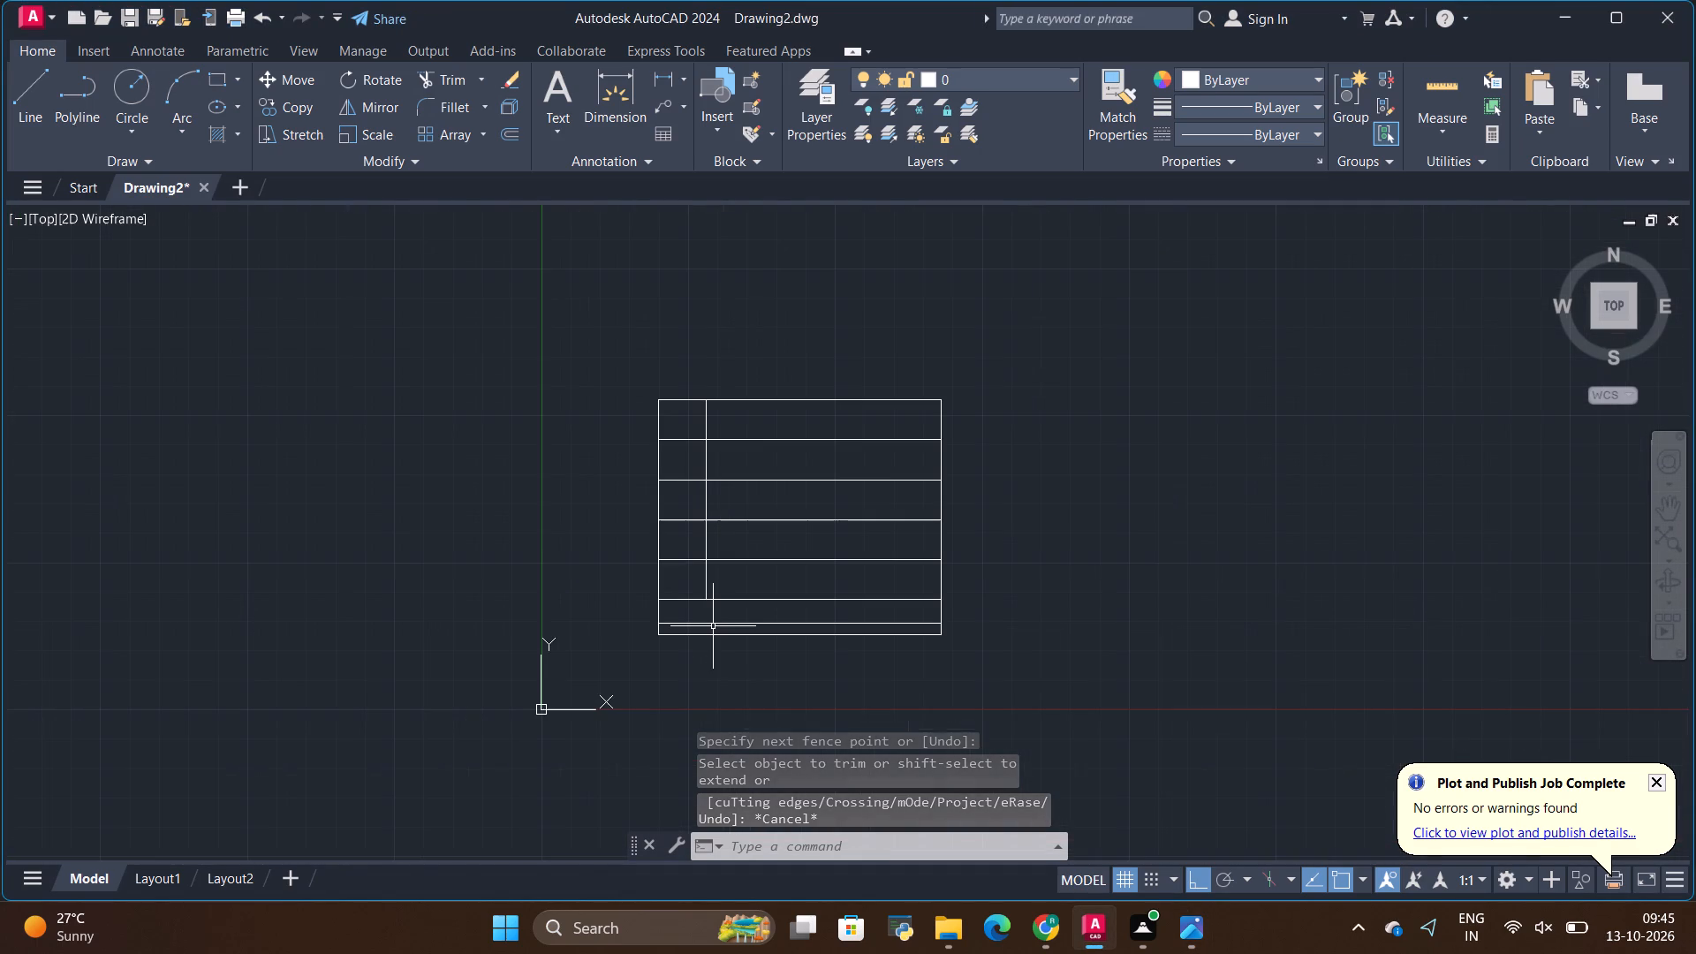
scroll(713, 626, up, 1)
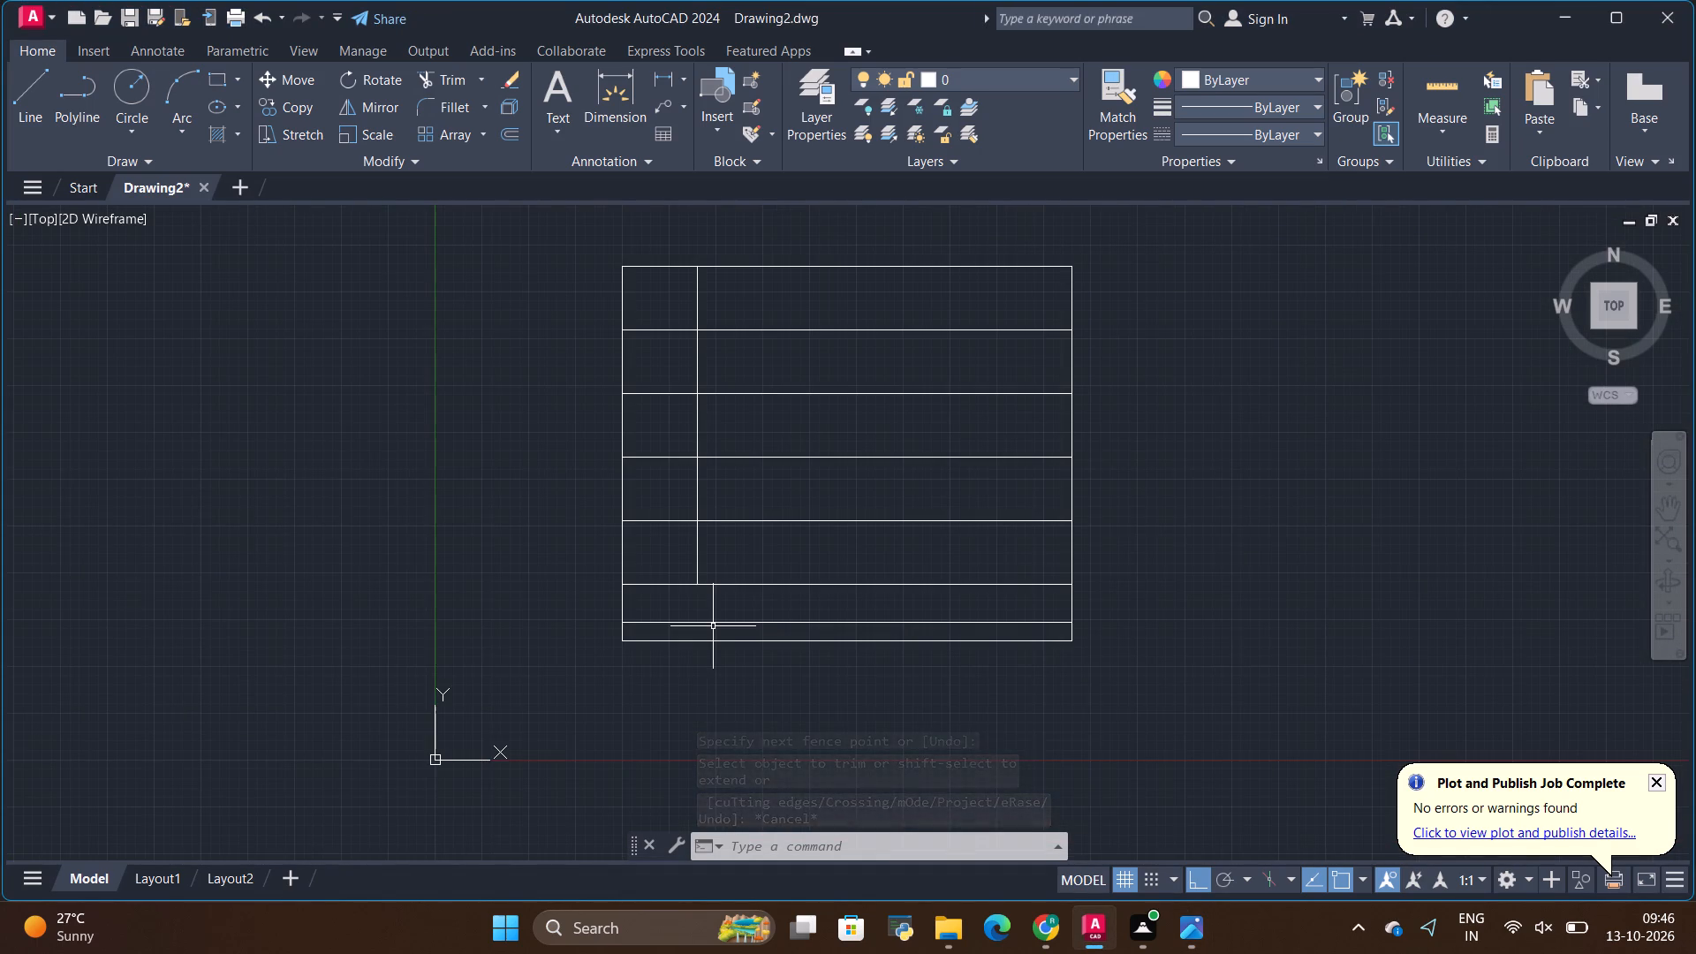
key(alt+Tab)
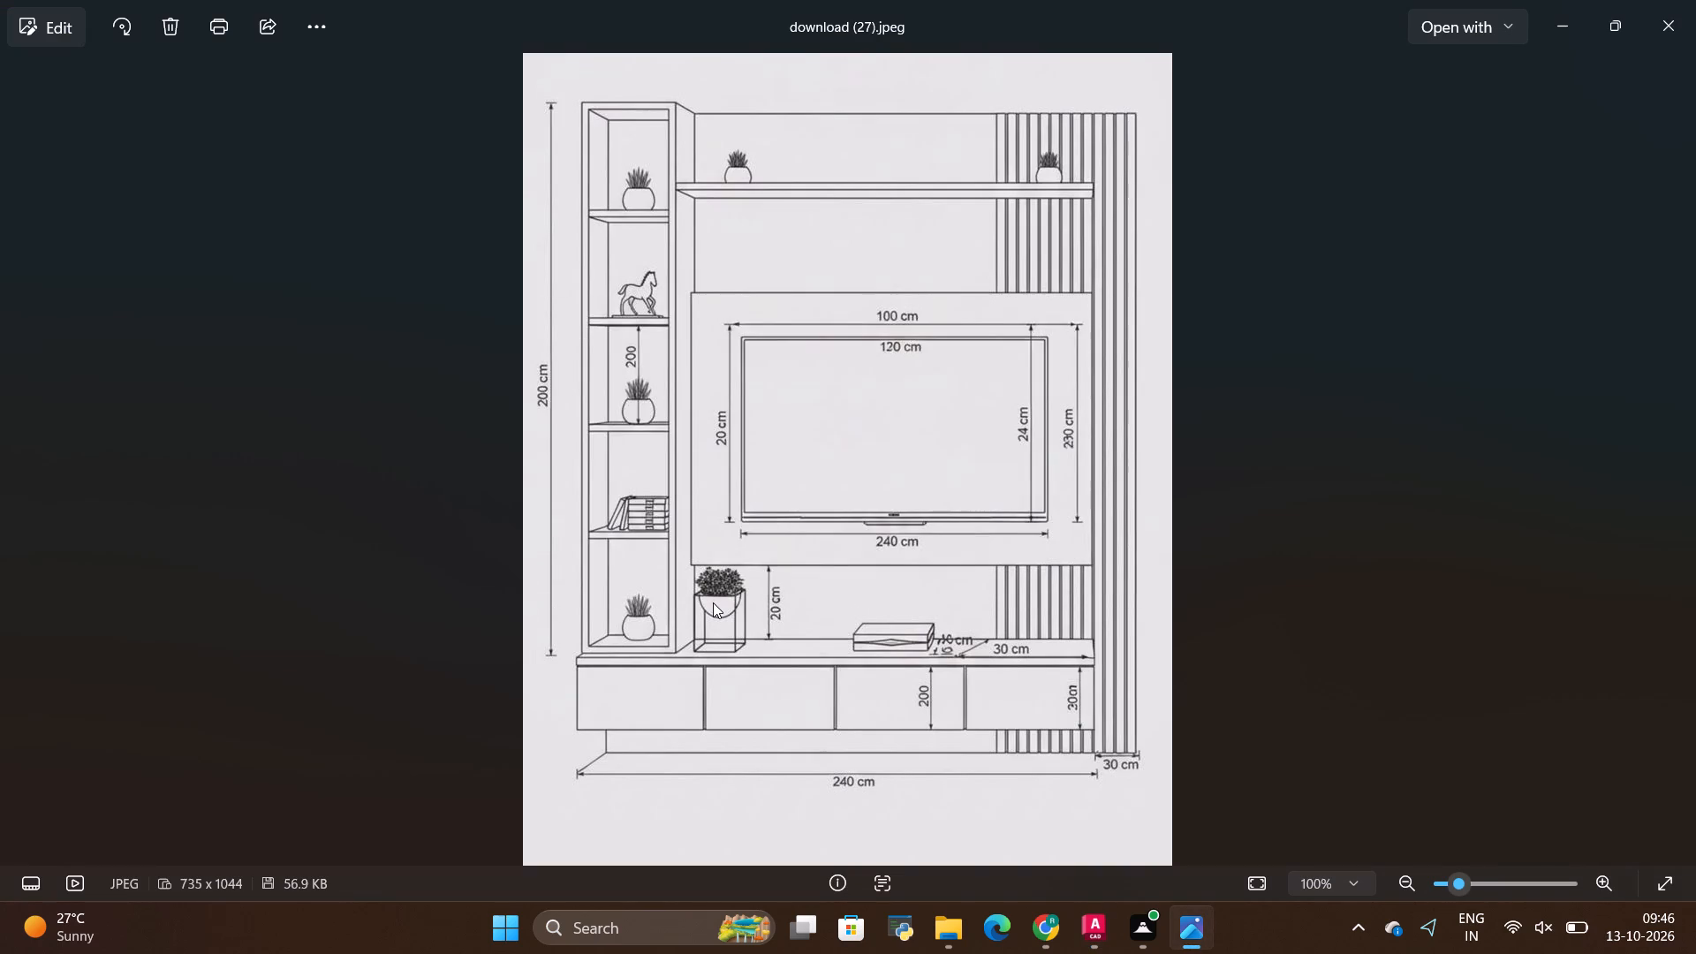
key(alt+Tab)
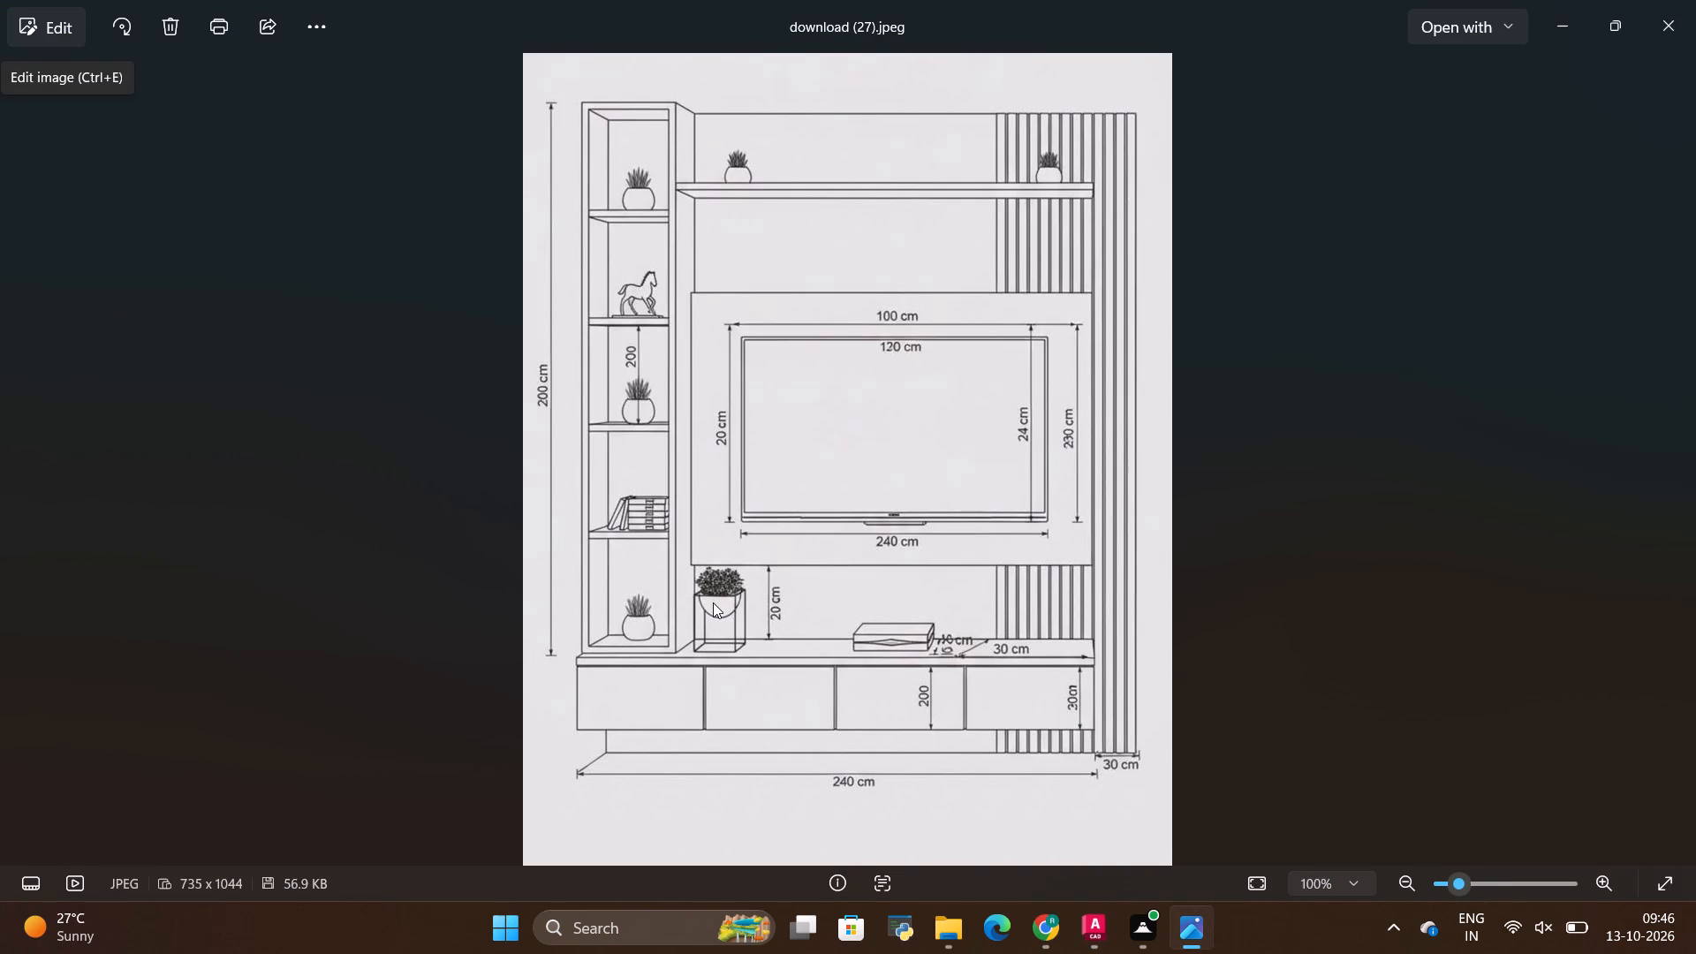
key(alt+Tab)
key(alt+Tab)
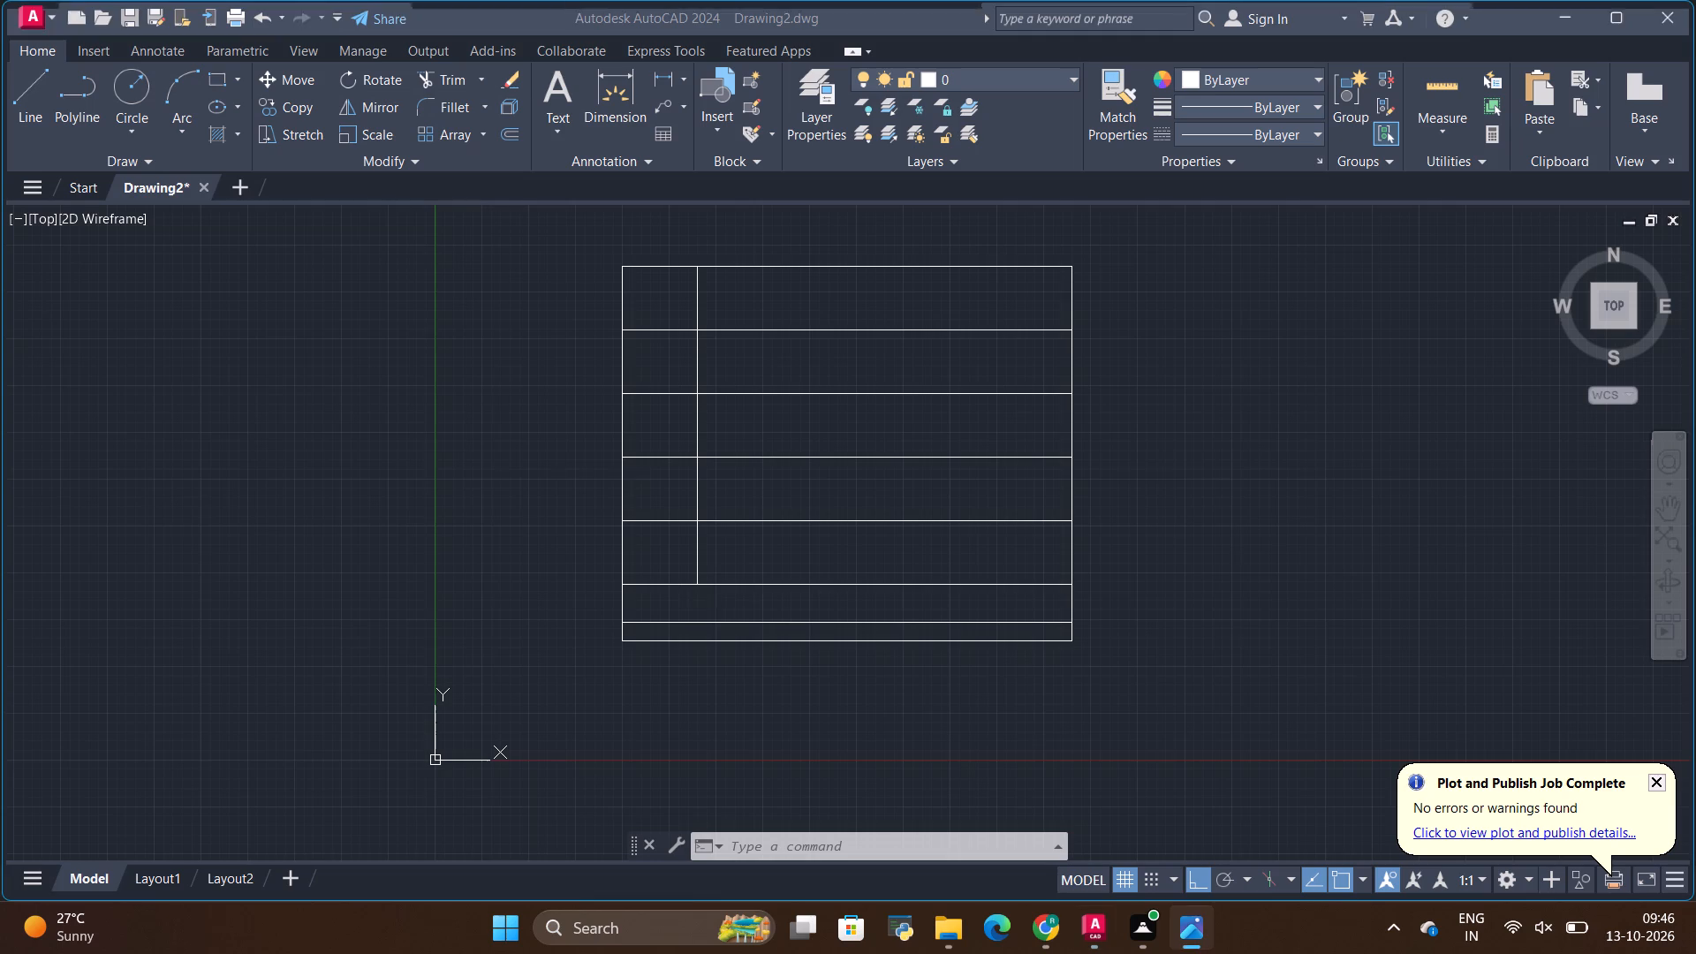
key(alt+Tab)
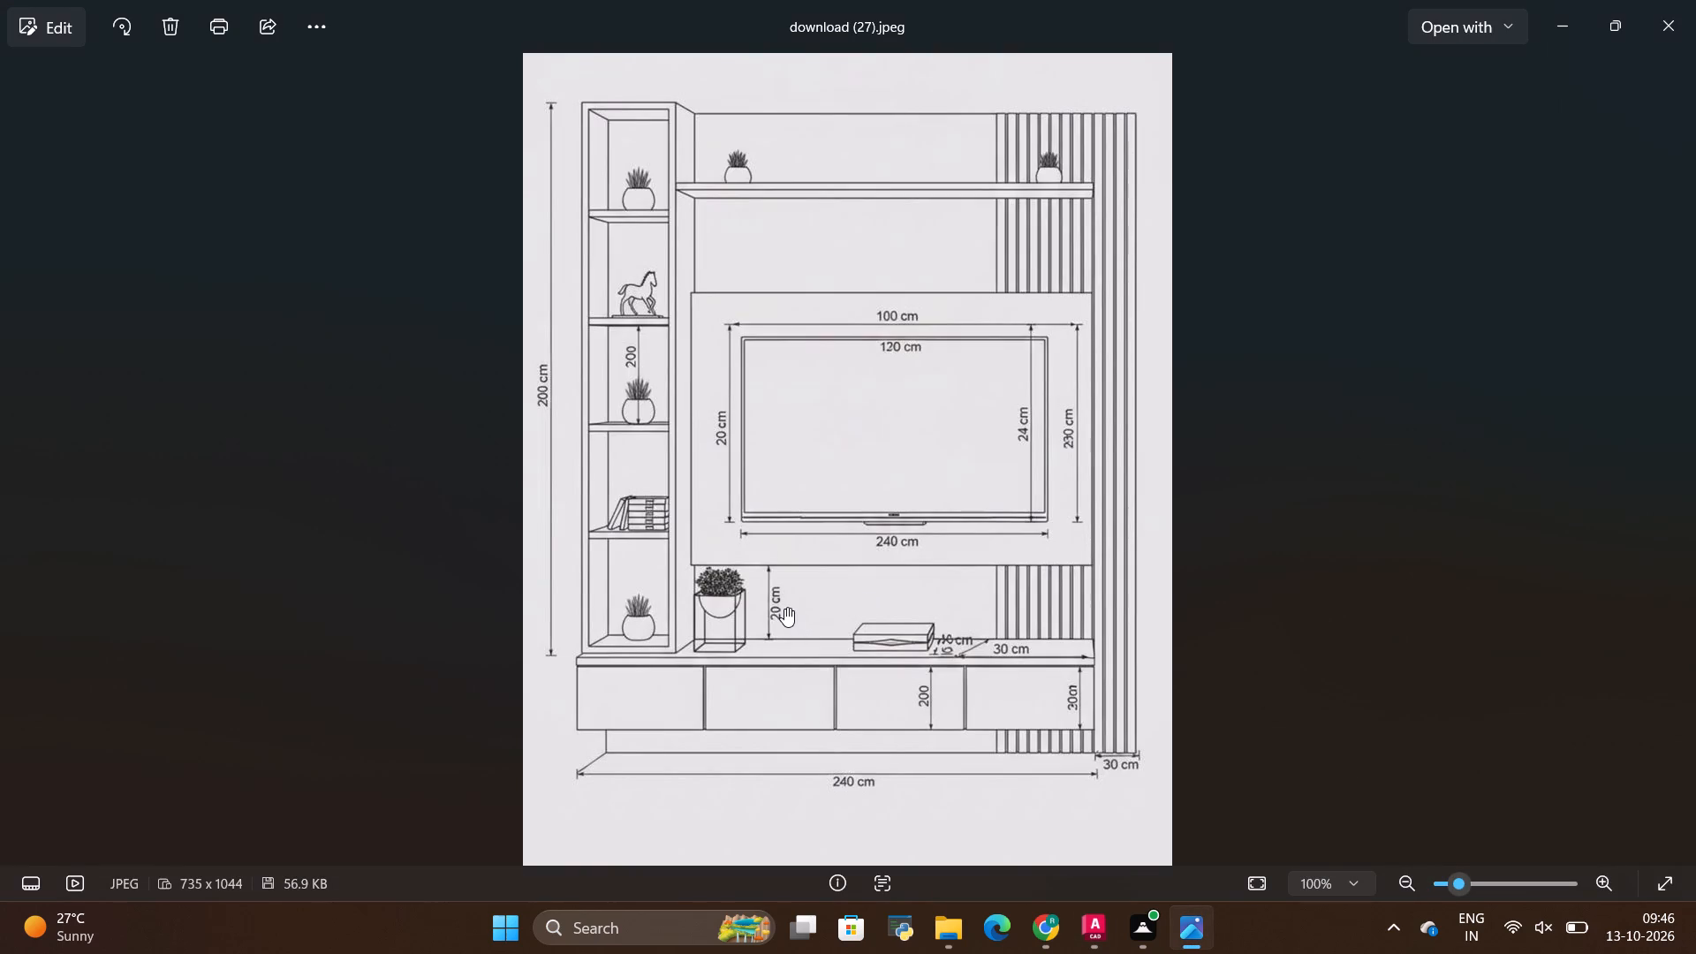
key(alt+Tab)
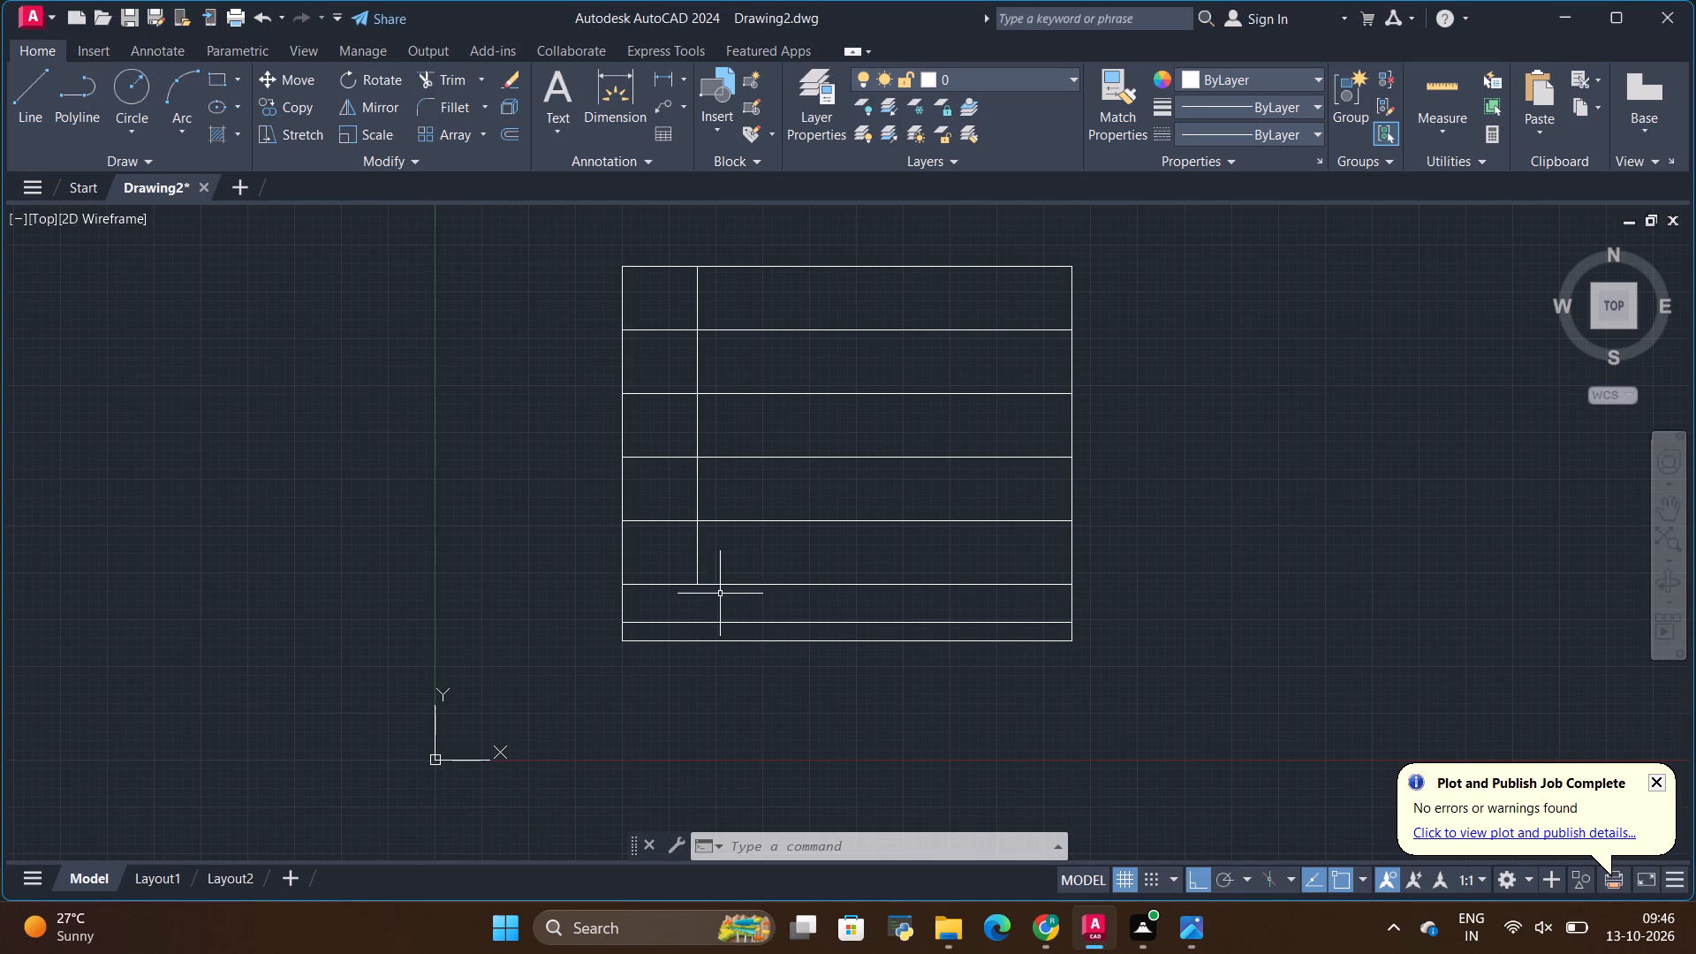
Draw a 200 mm vertical line along the left end of the drawer band, between its top and bottom lines.
click(41, 79)
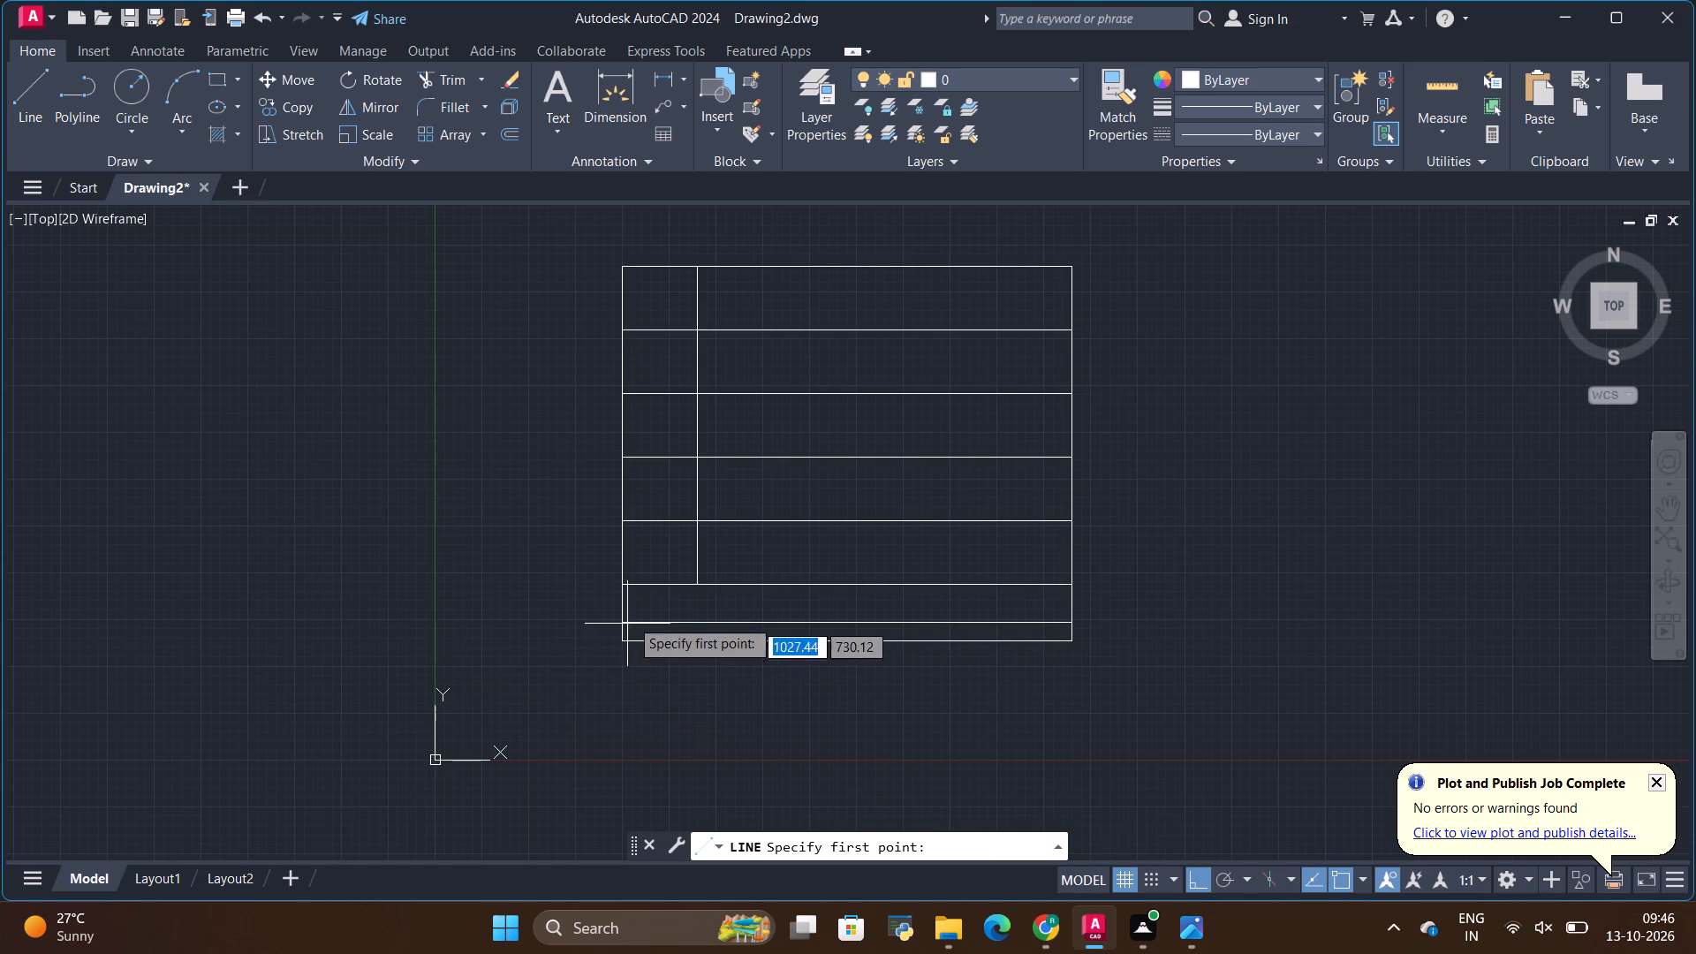
click(624, 587)
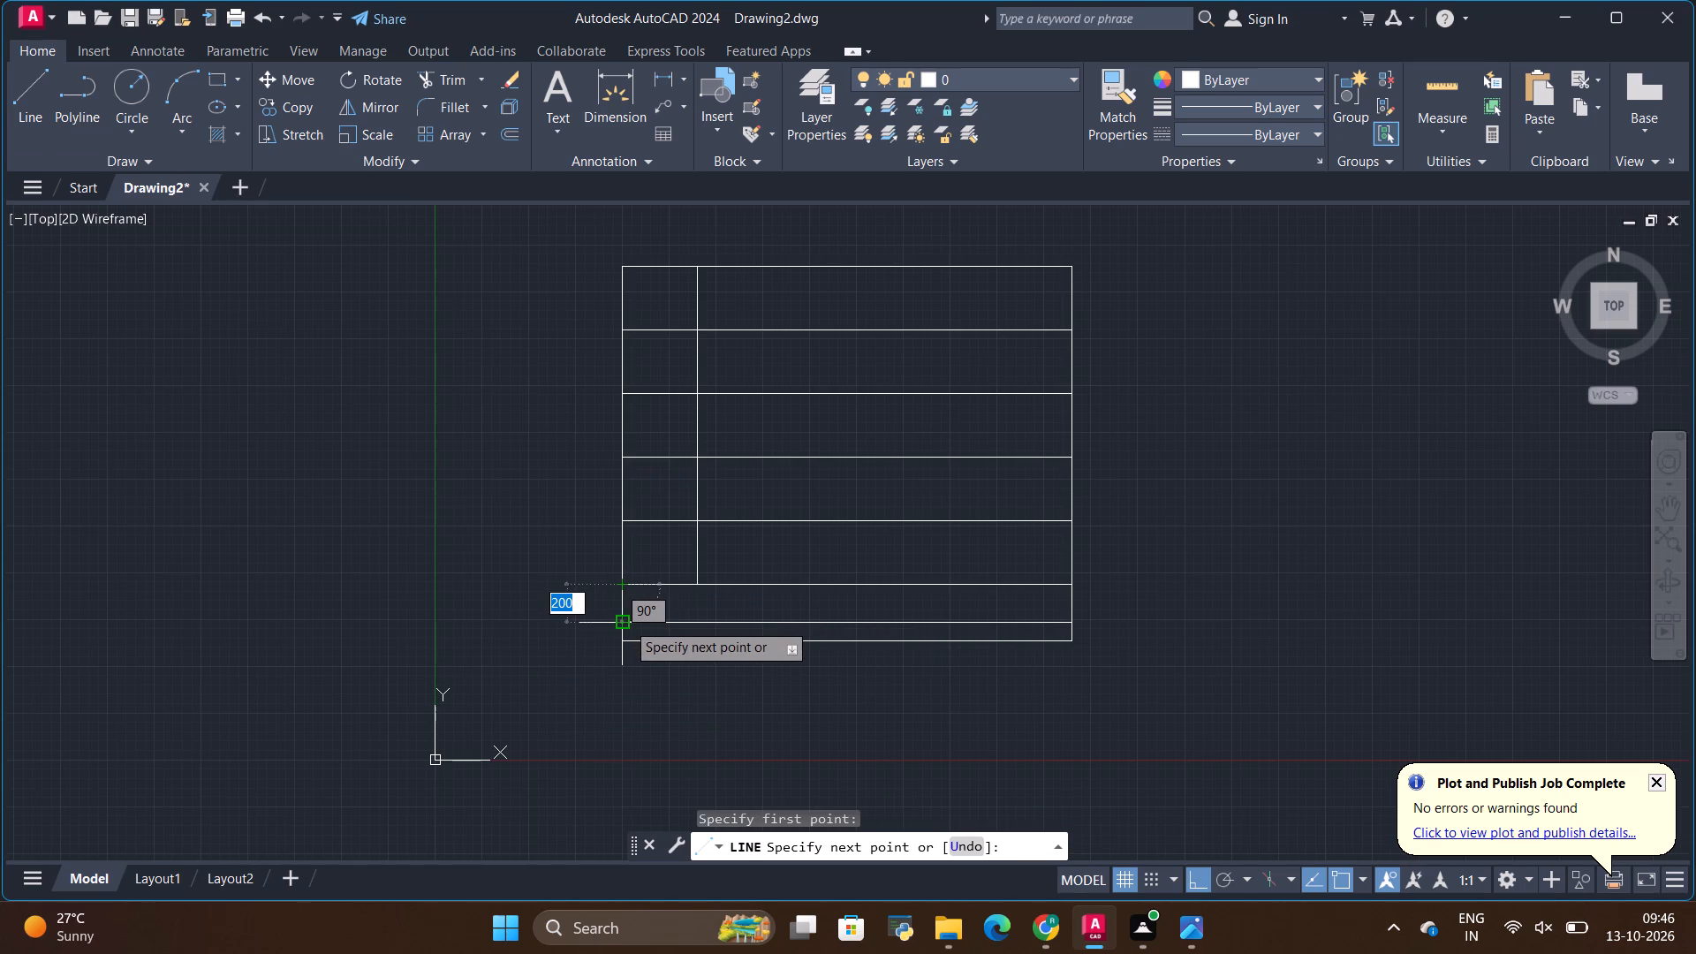
click(623, 615)
key(Escape)
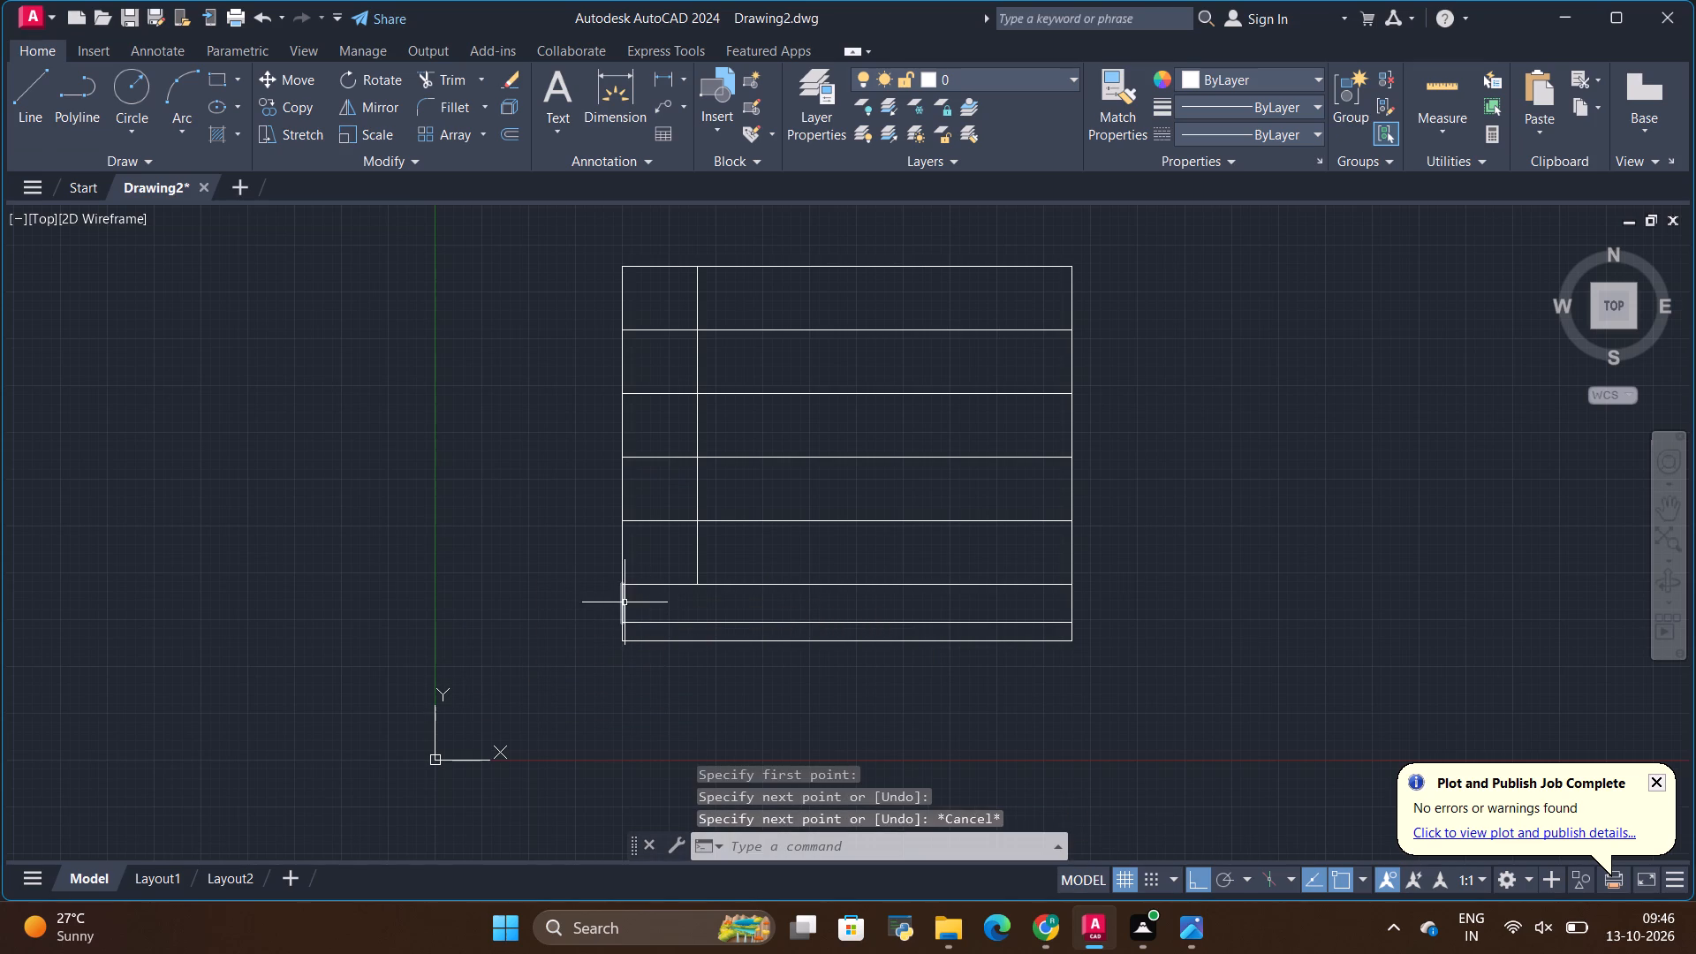
Copy the drawer band's left end line 600 mm and 1200 mm to the right as drawer dividers.
click(625, 602)
scroll(622, 613, up, 3)
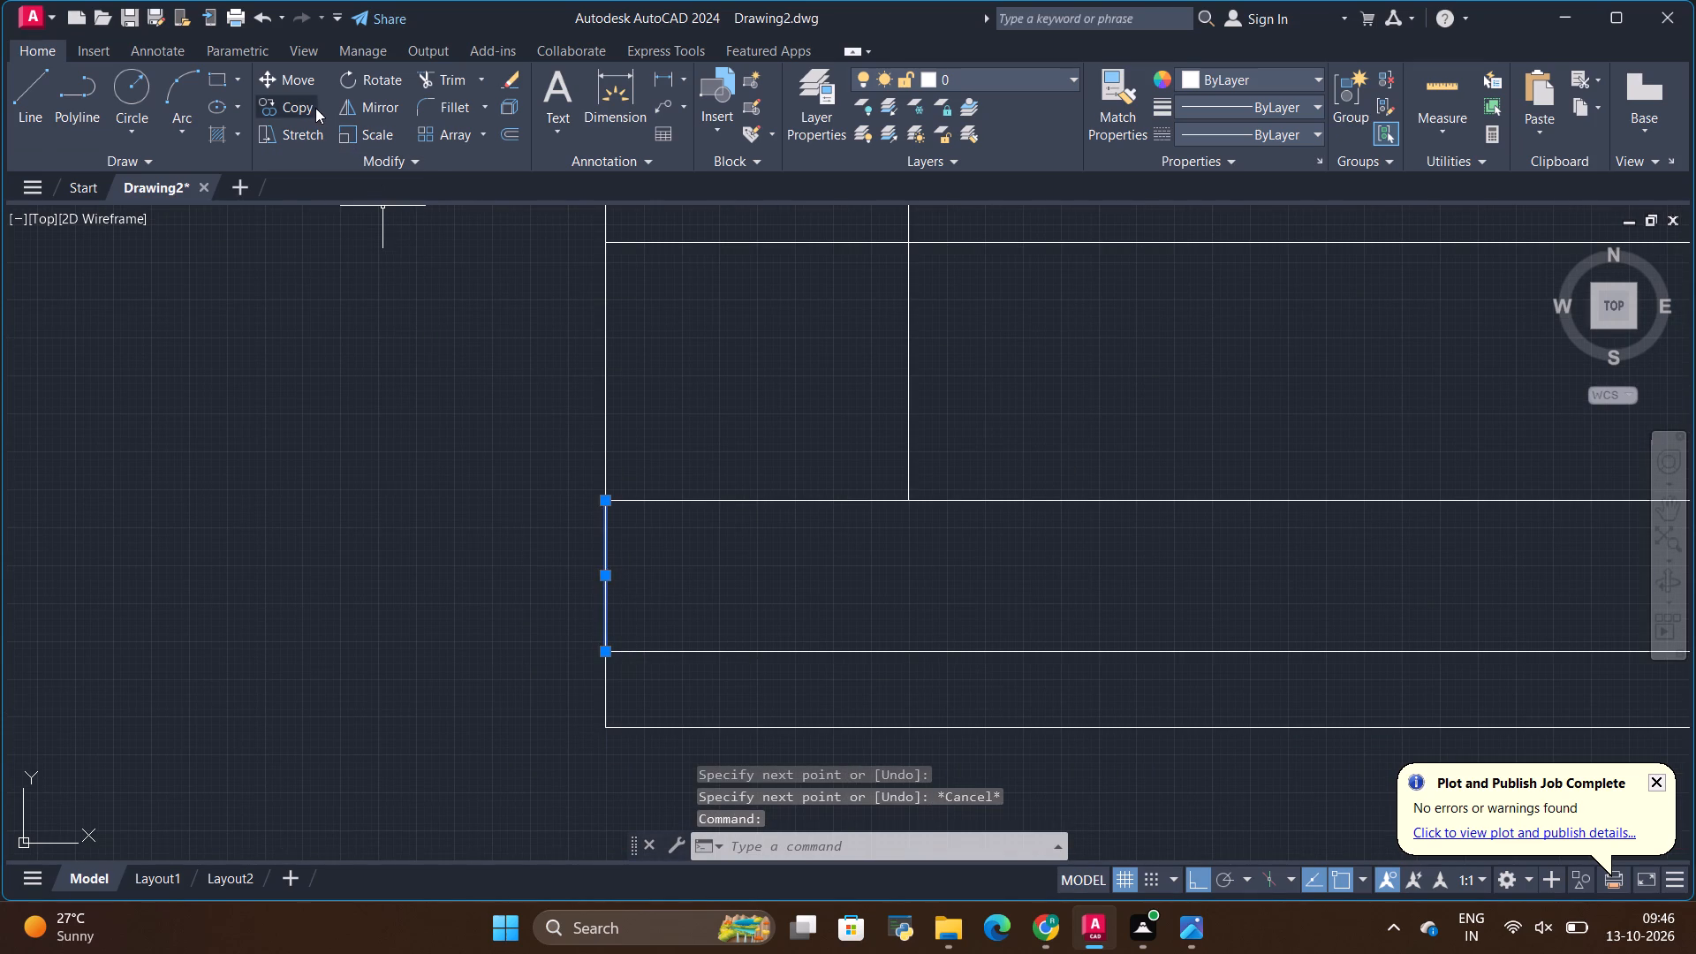
click(307, 107)
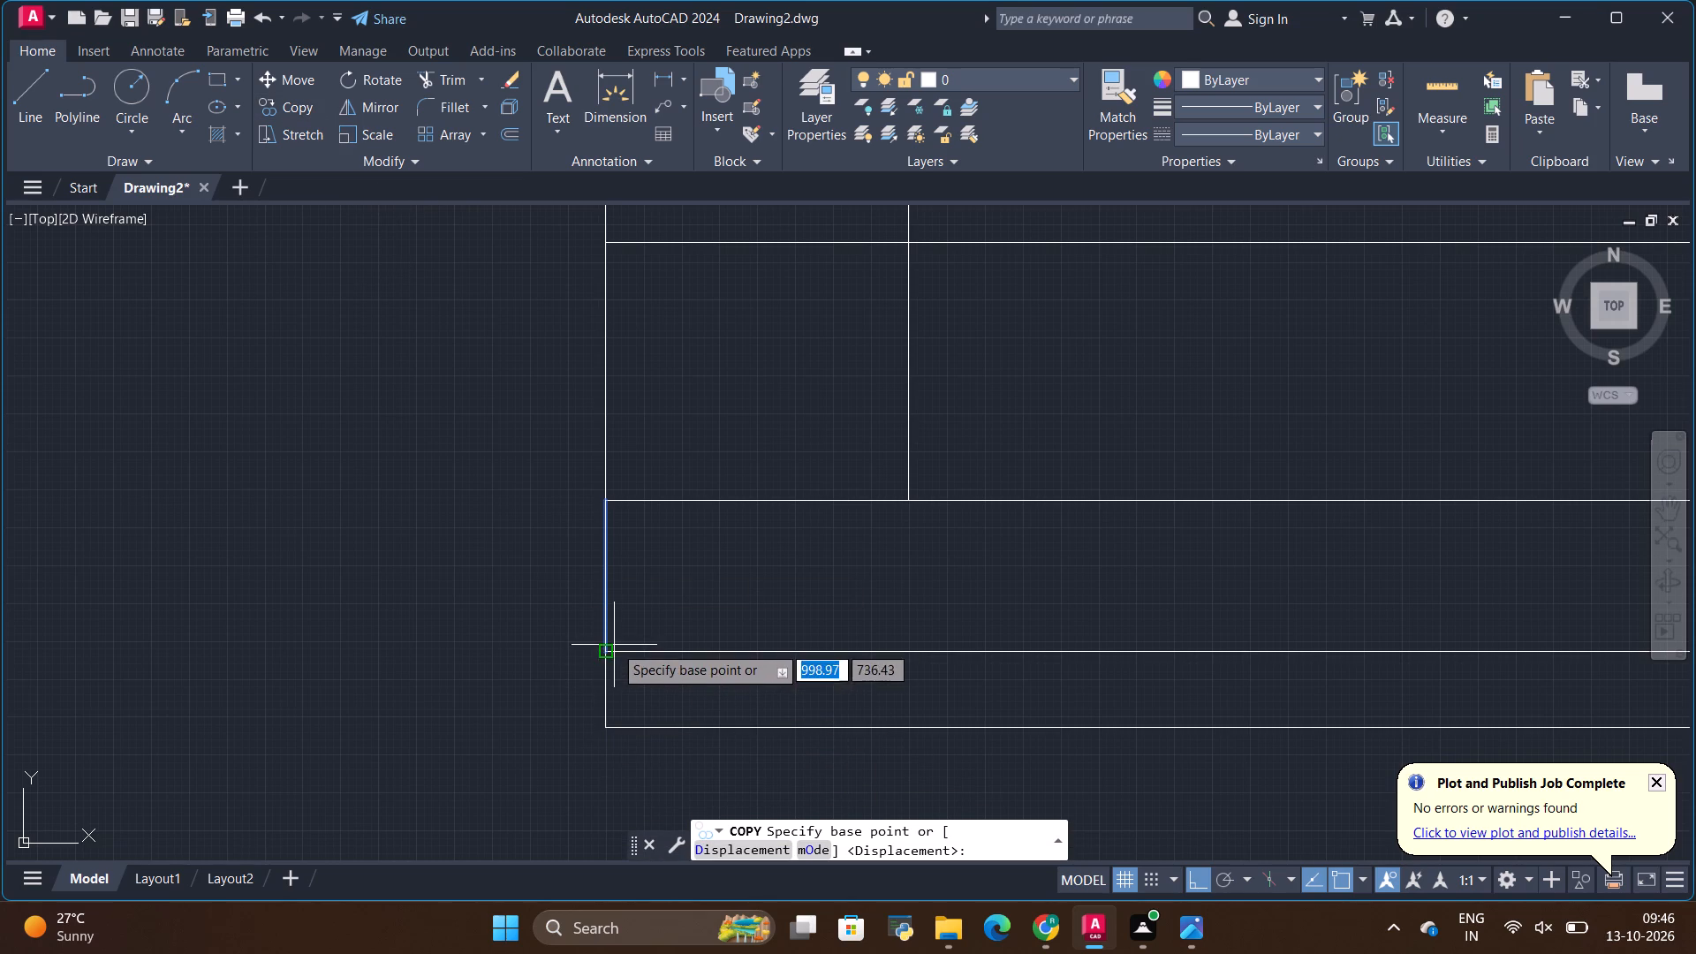
click(609, 647)
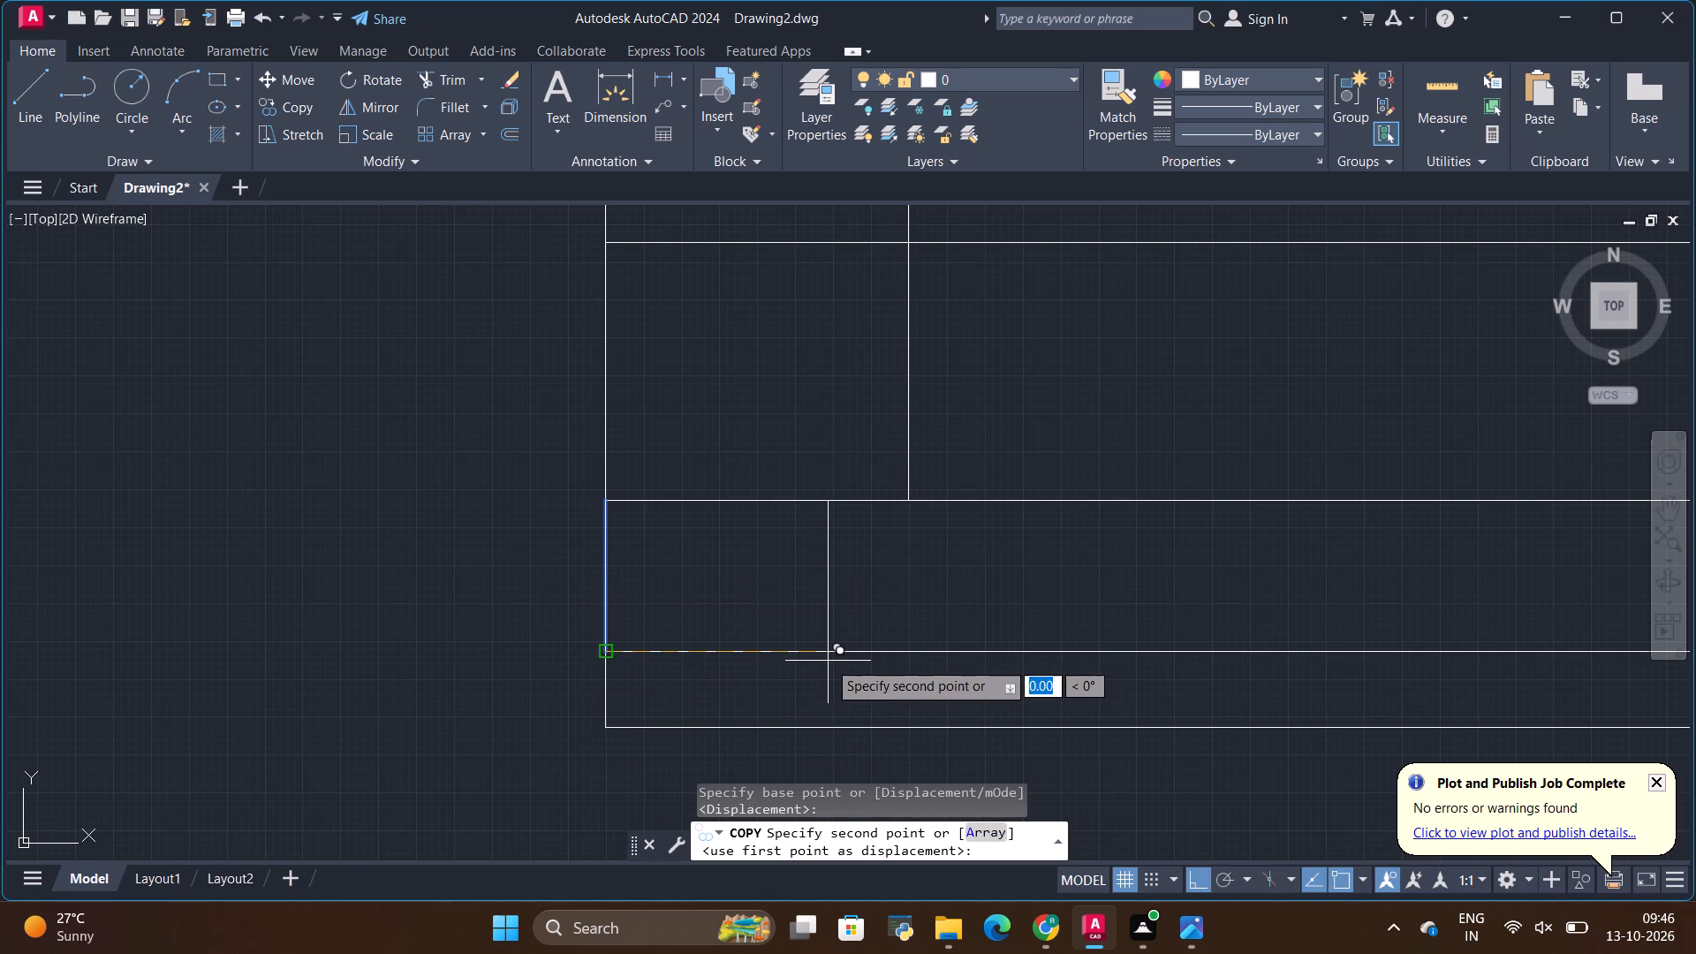
key(BackSpace)
text(600)
key(Return)
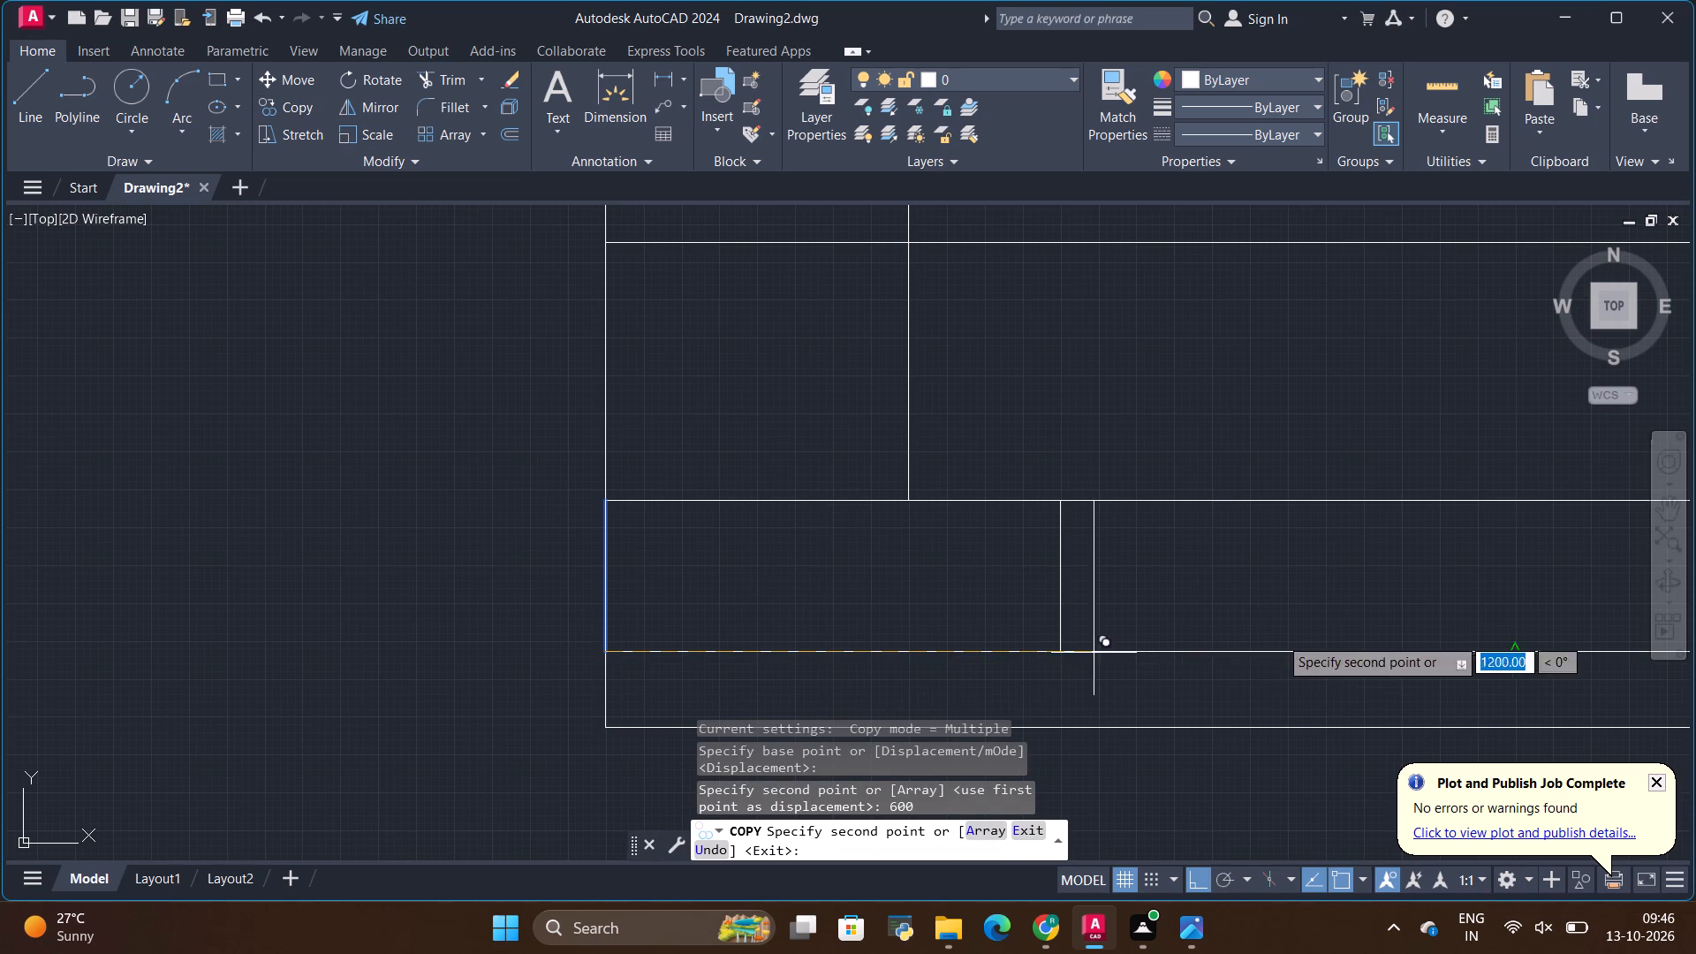
key(BackSpace)
text(1200)
key(Return)
key(Escape)
scroll(873, 719, down, 4)
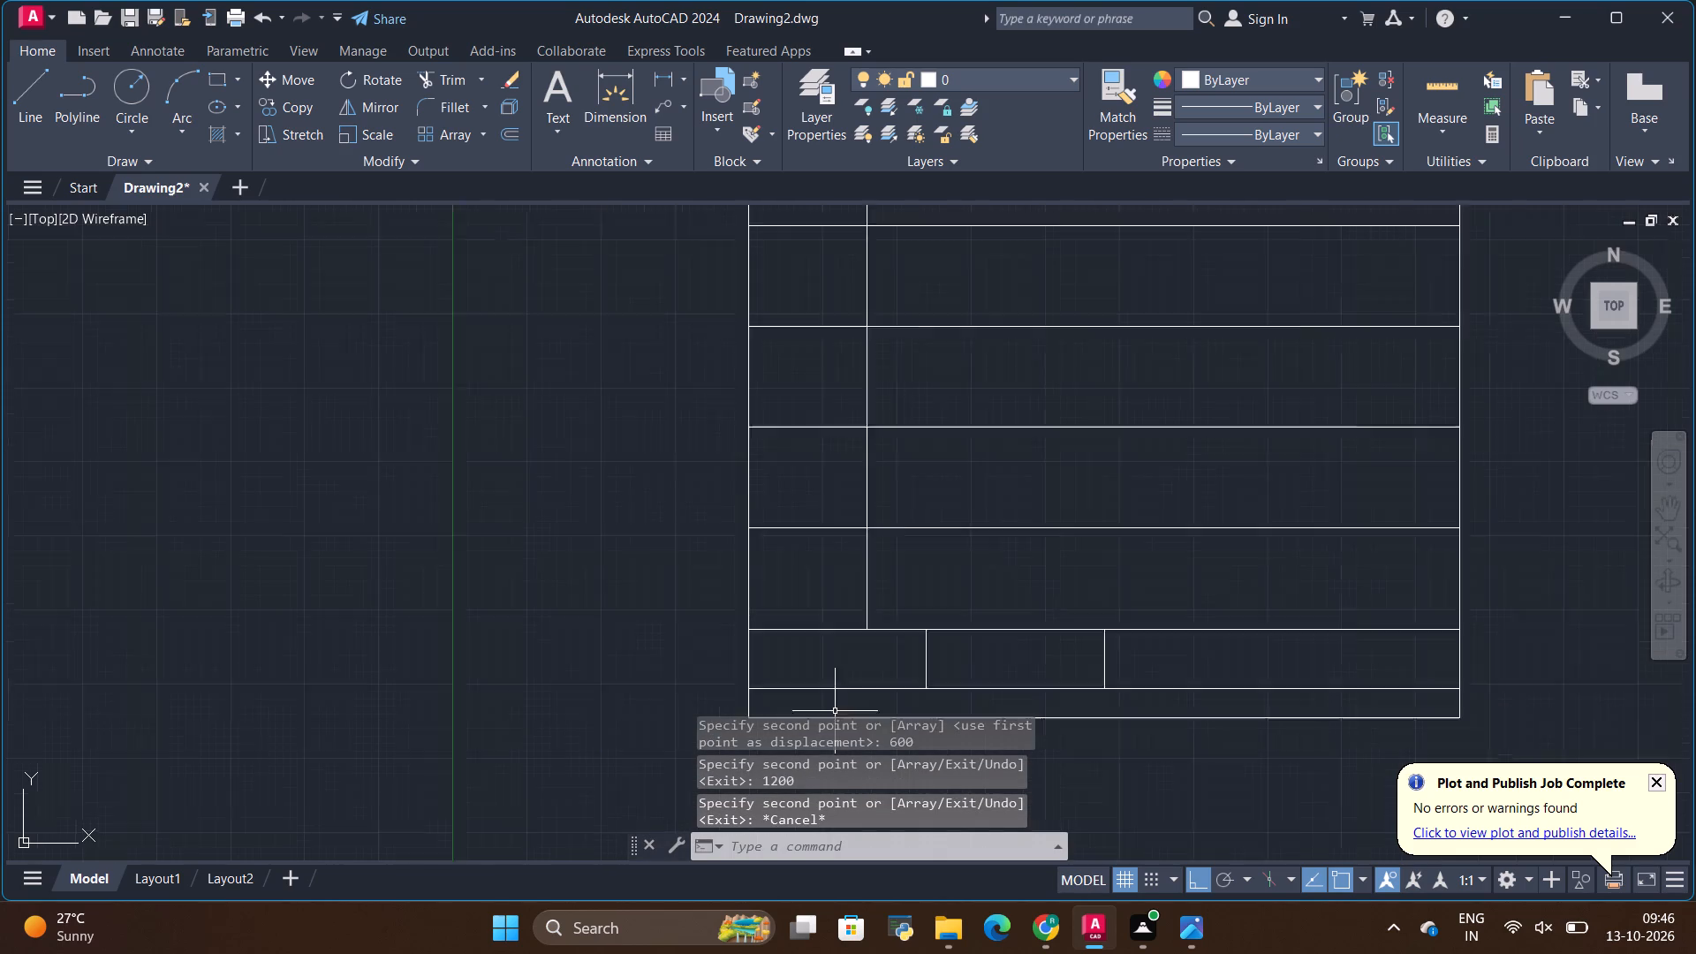
Copy both drawer dividers together from the first divider's bottom endpoint to the second's, adding the third divider.
scroll(923, 609, down, 2)
scroll(921, 626, up, 2)
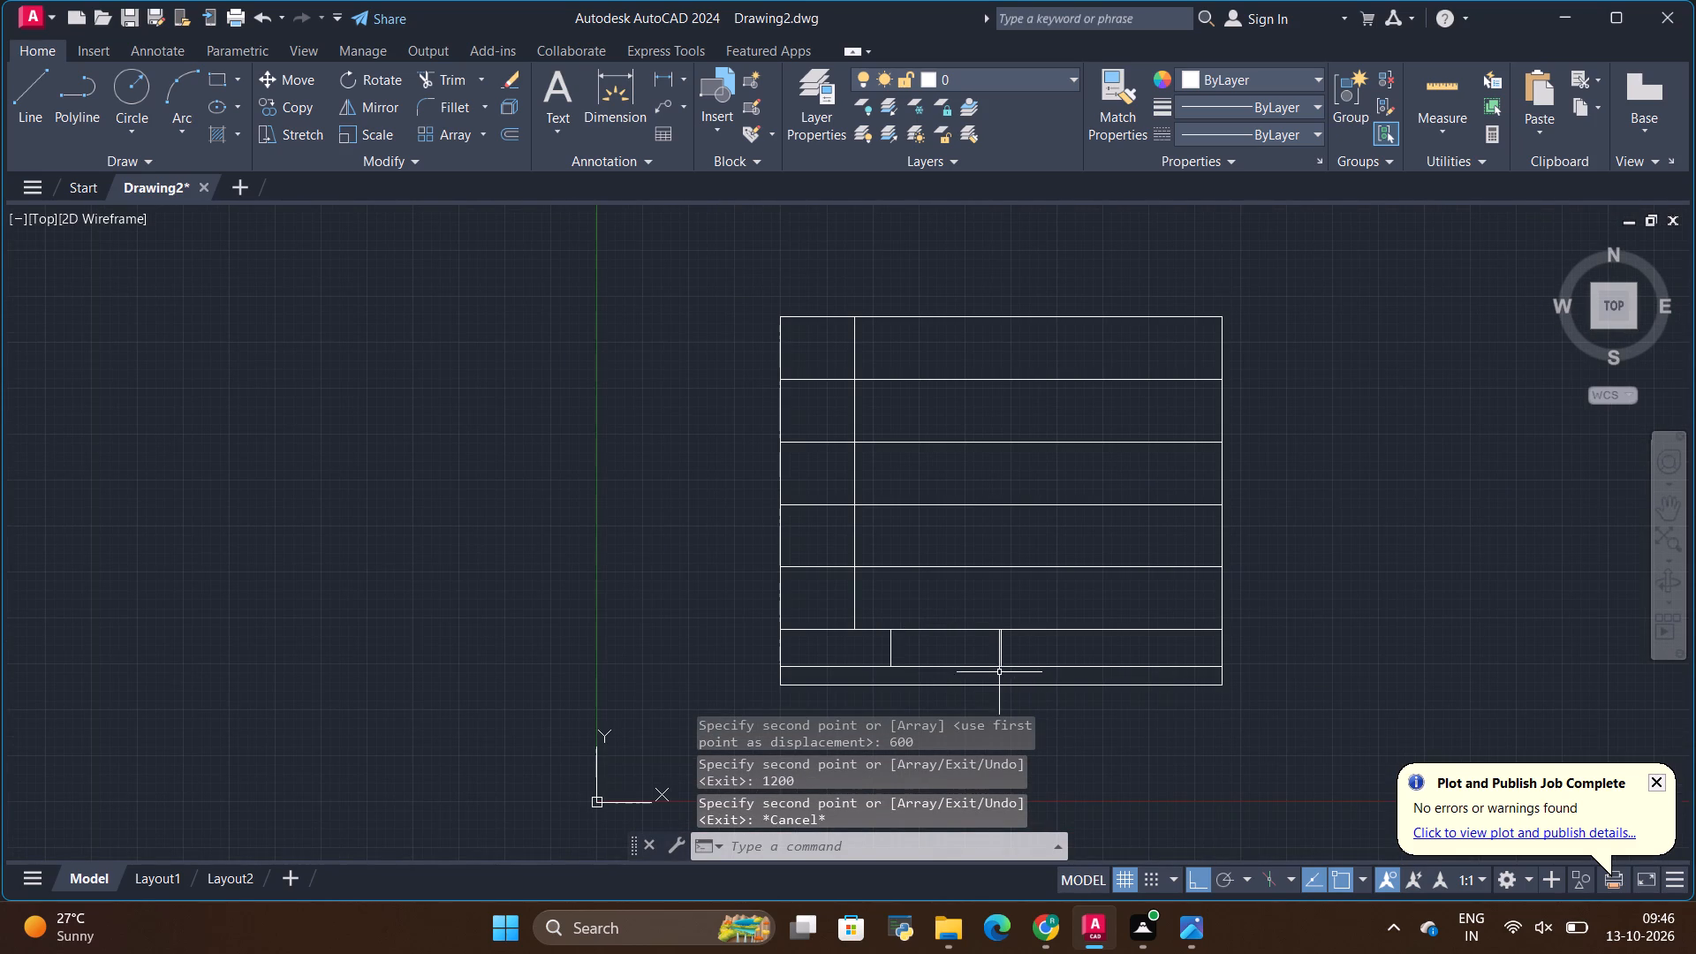
click(1000, 660)
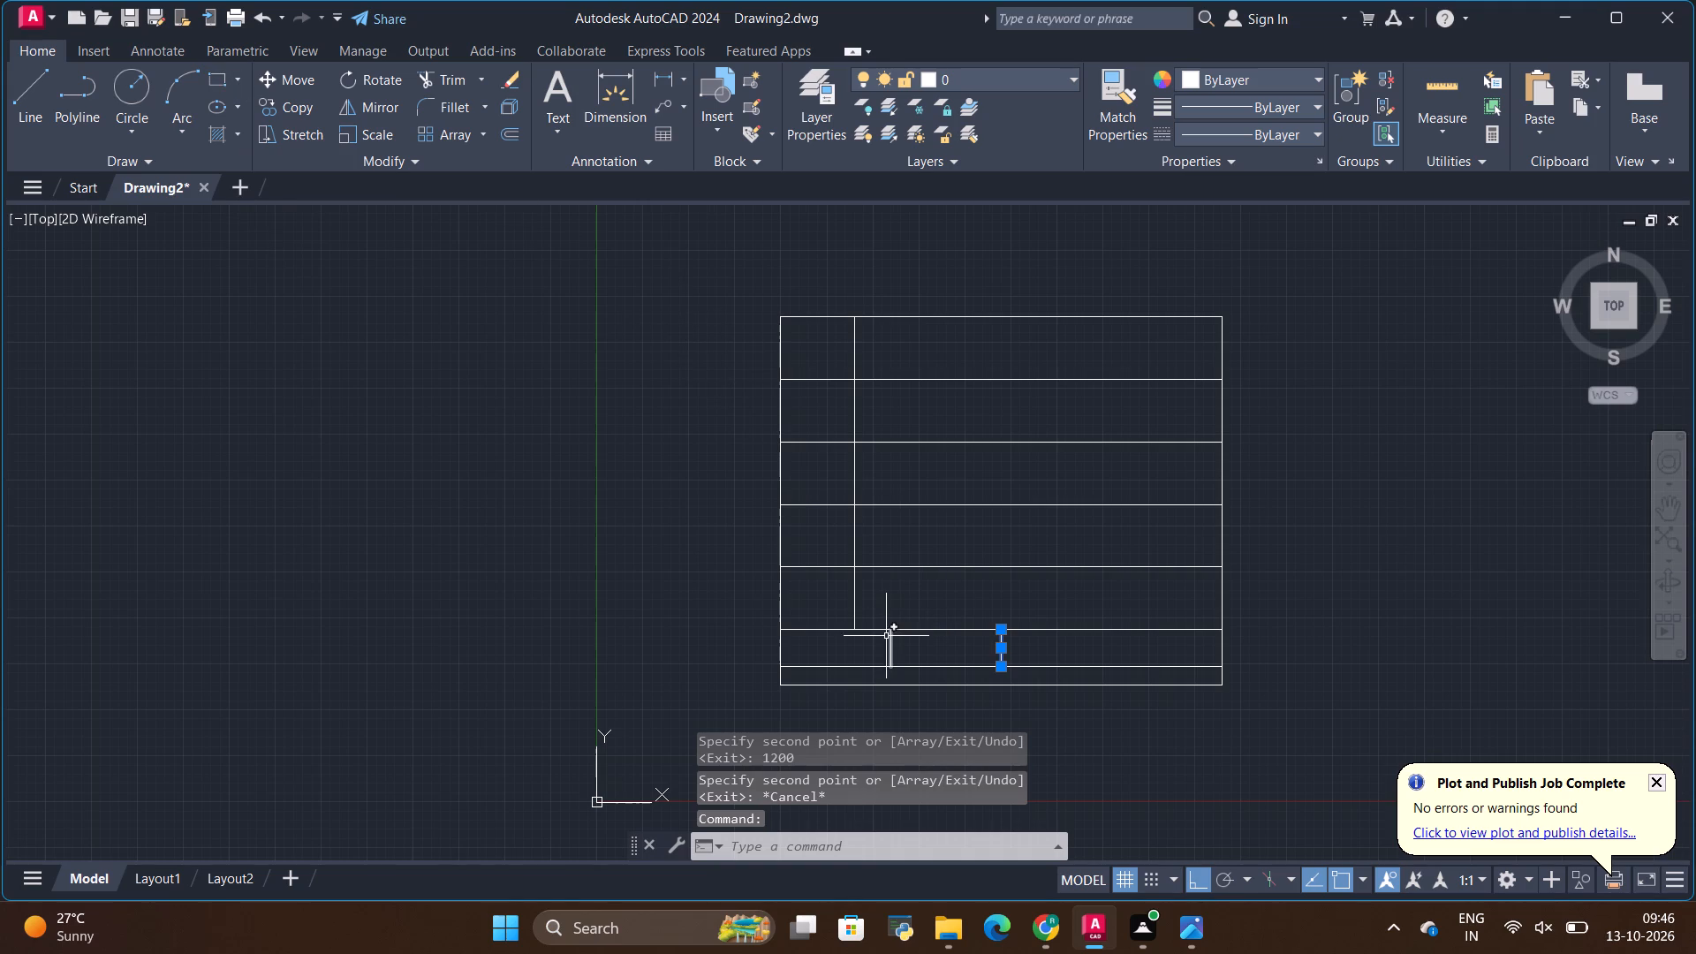
click(893, 635)
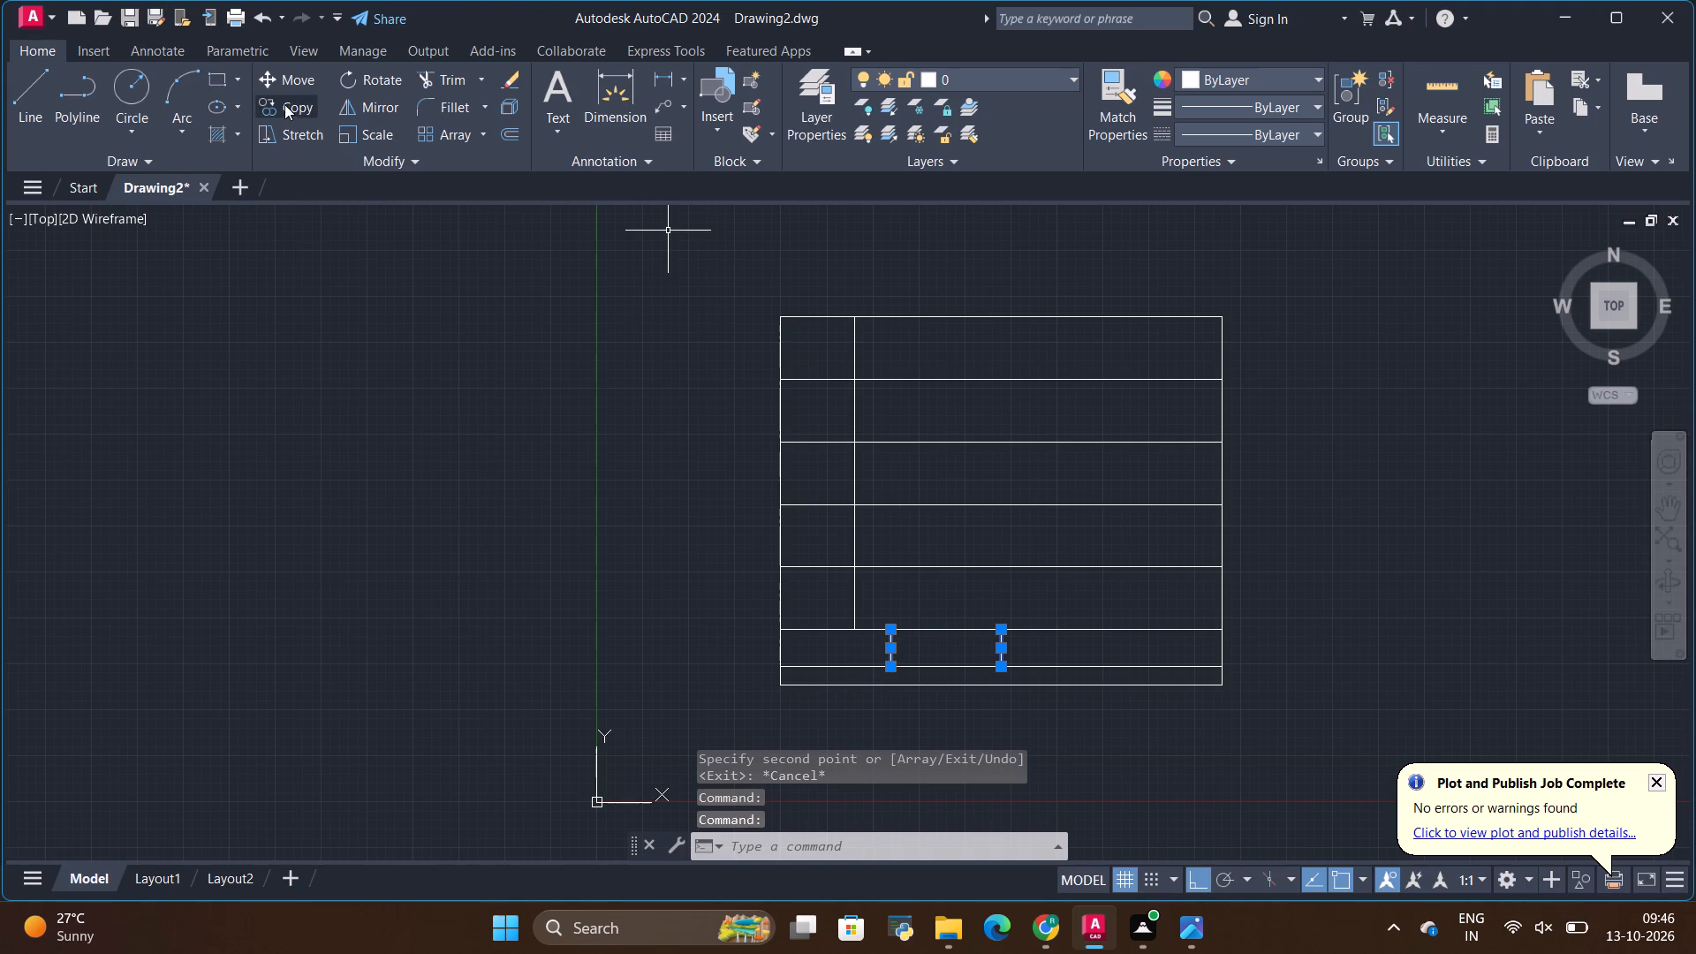
click(293, 106)
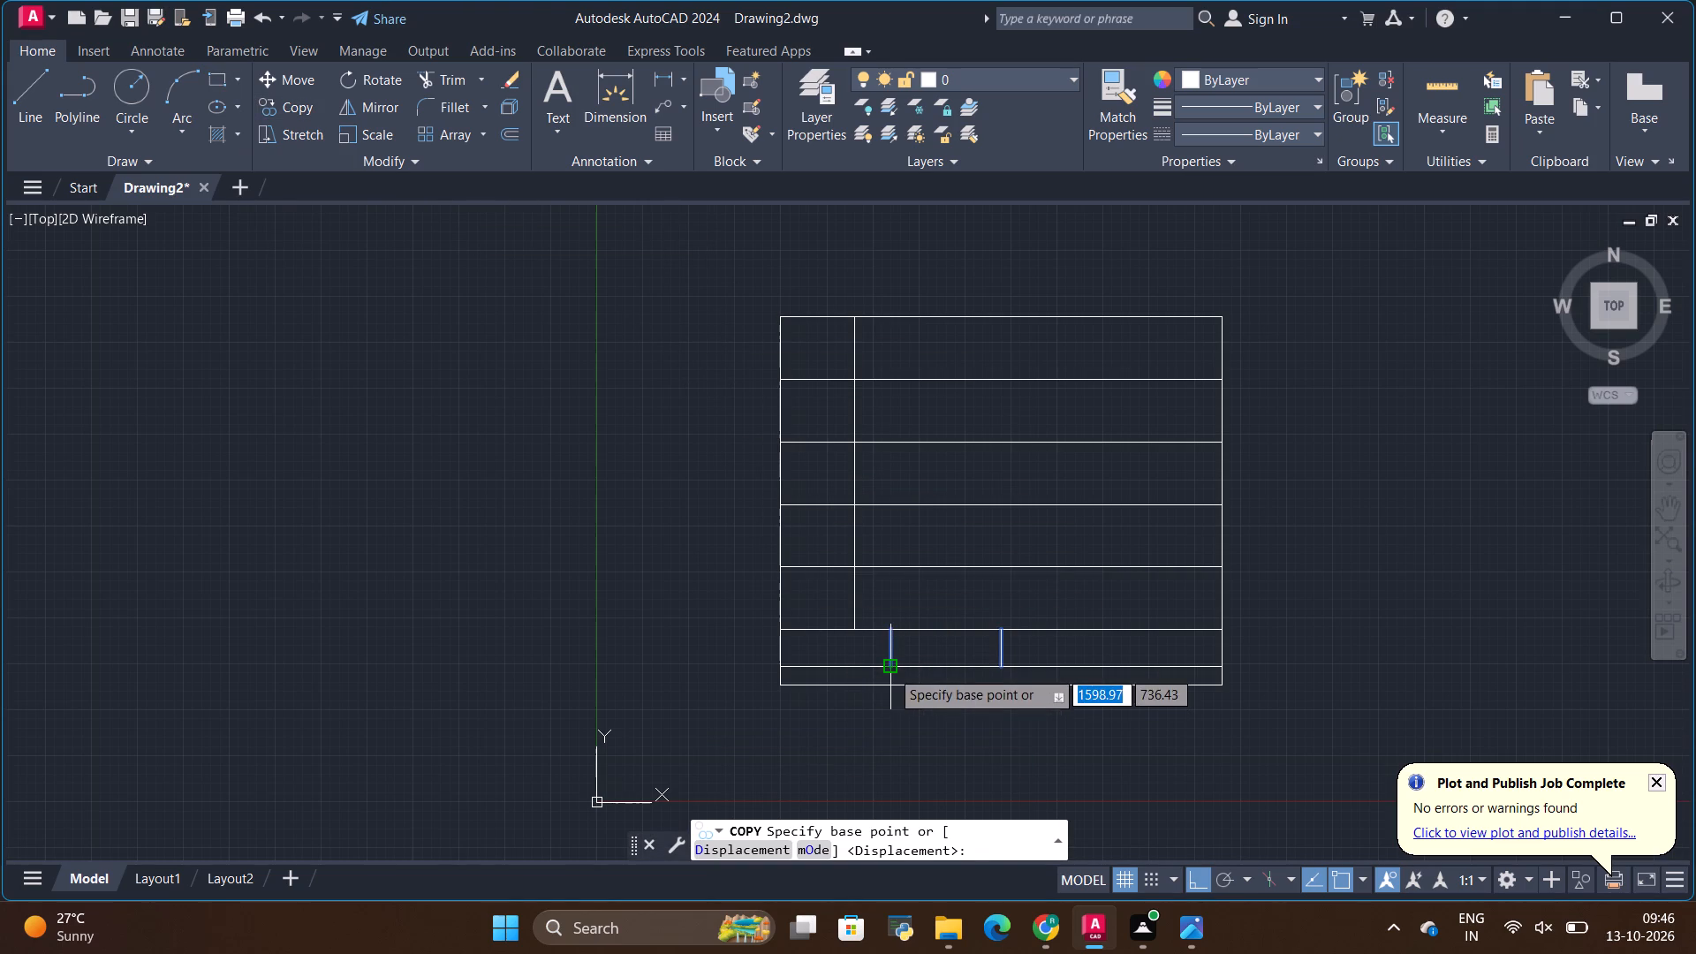
click(890, 669)
click(996, 663)
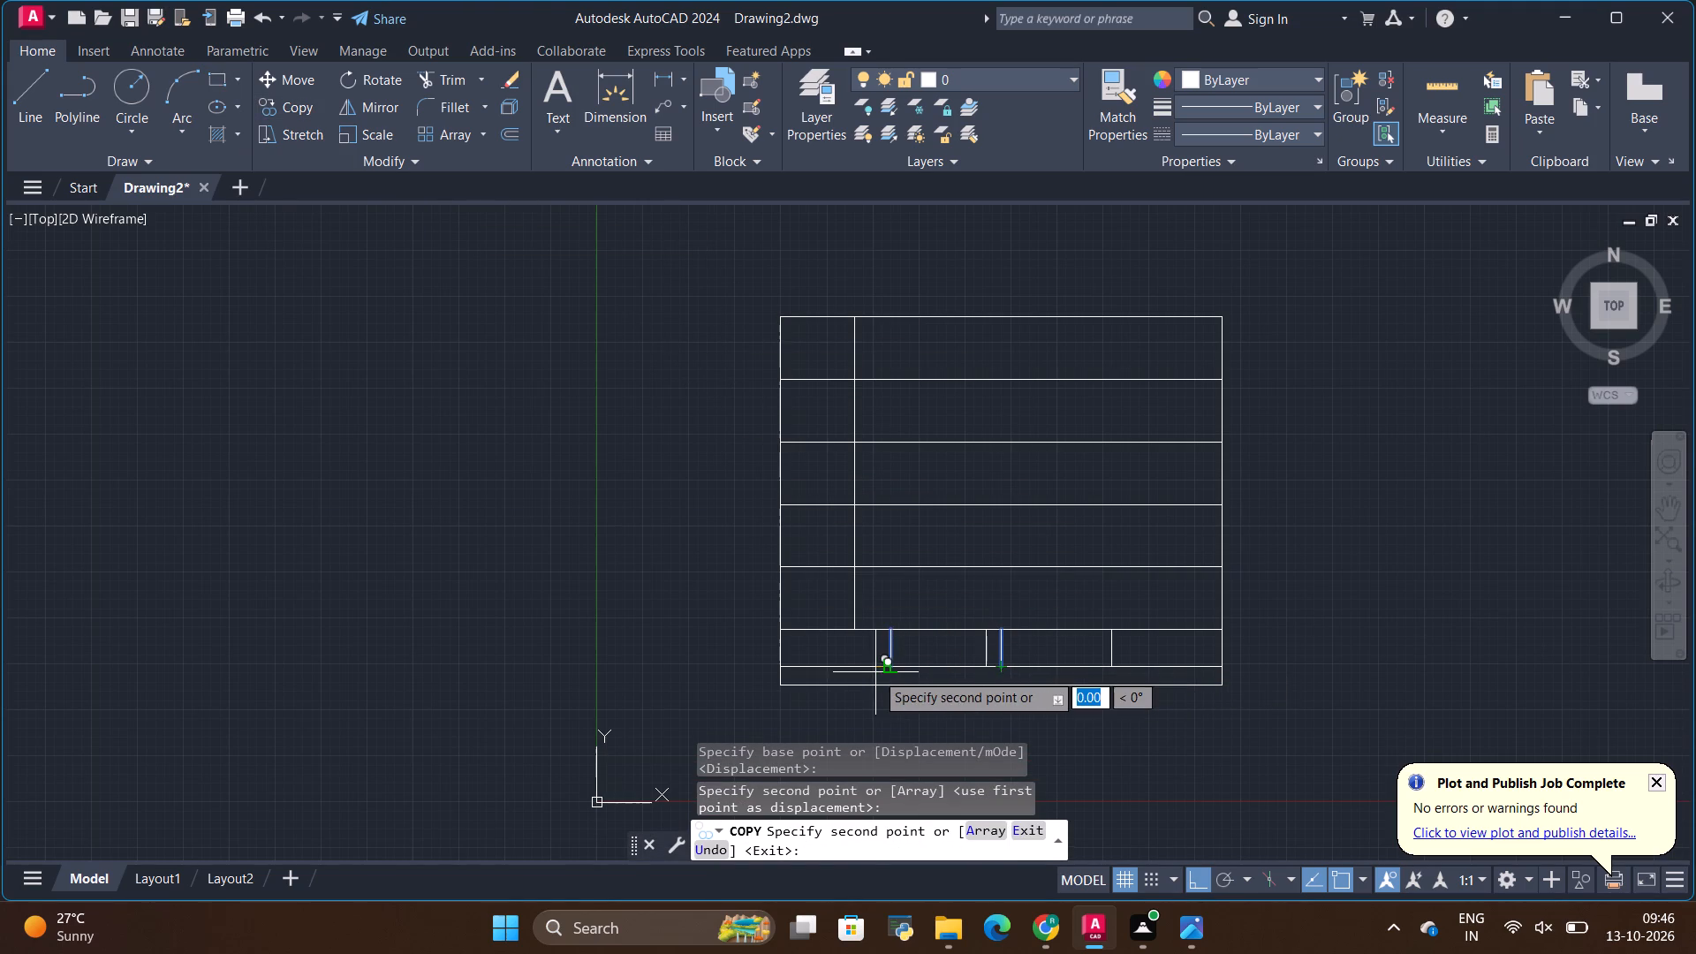
key(Escape)
Compare the drawing with the Photos reference image, examining the TV panel area, the slatted strip and the drawer band.
scroll(1094, 463, down, 1)
scroll(1090, 534, up, 1)
key(alt+Tab)
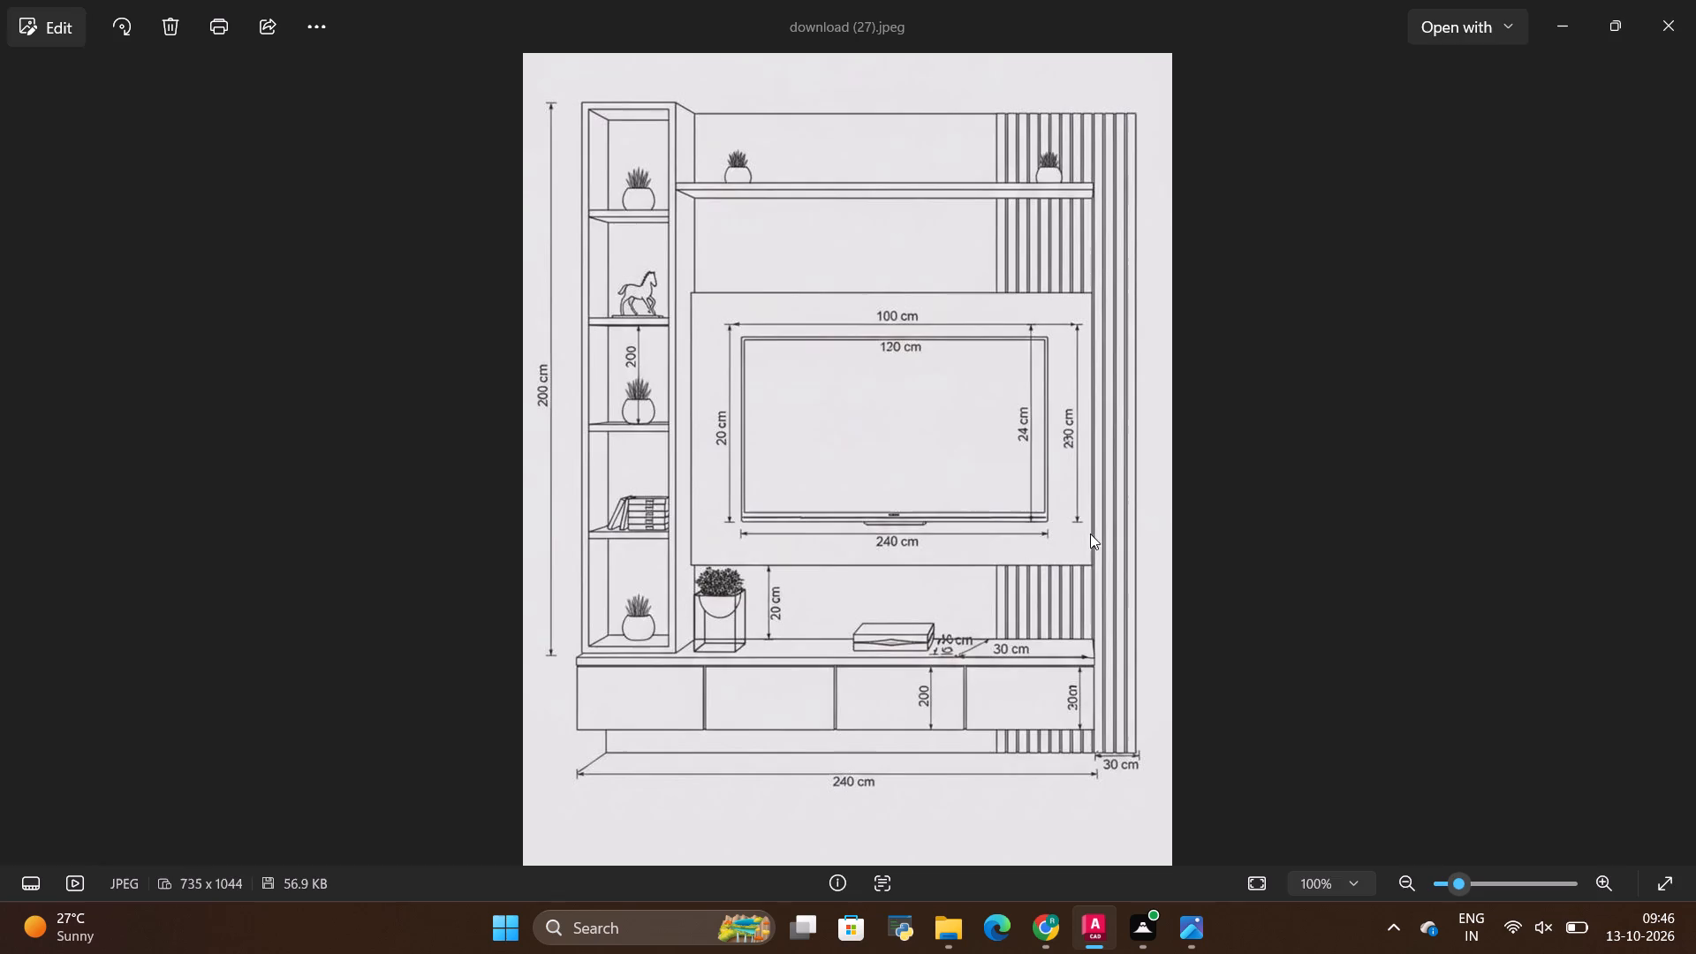
key(alt+Tab)
key(alt+Tab)
key(alt+Tab)
scroll(994, 627, up, 1)
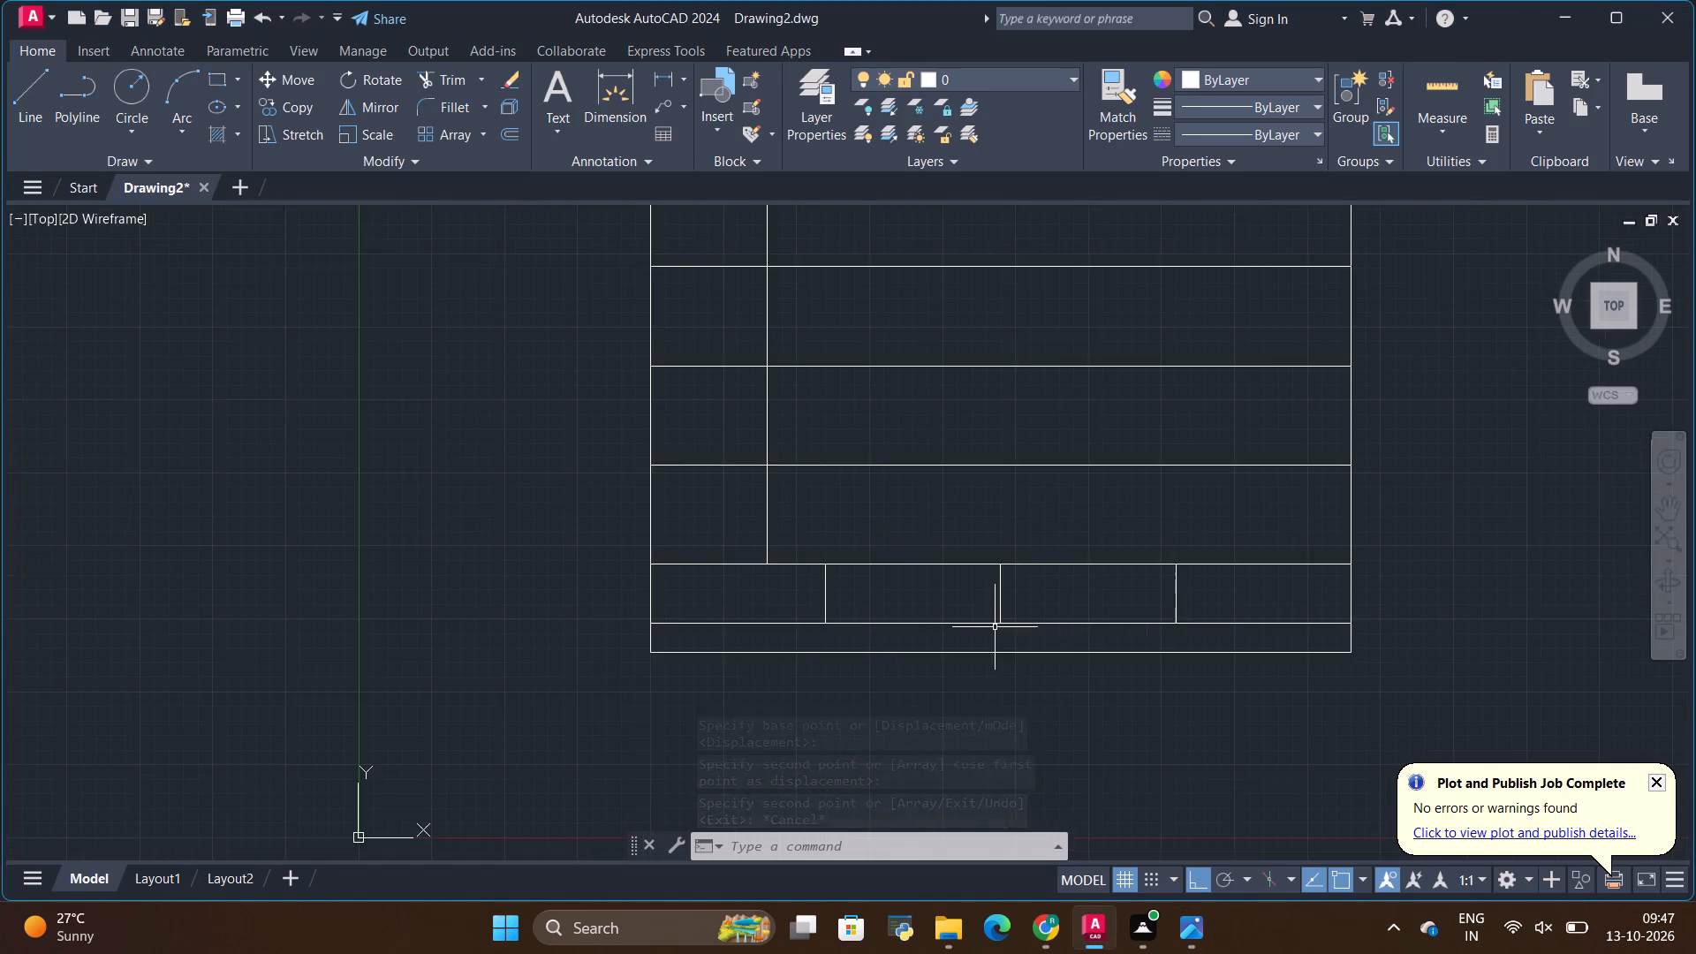
scroll(995, 627, up, 1)
key(alt+Tab)
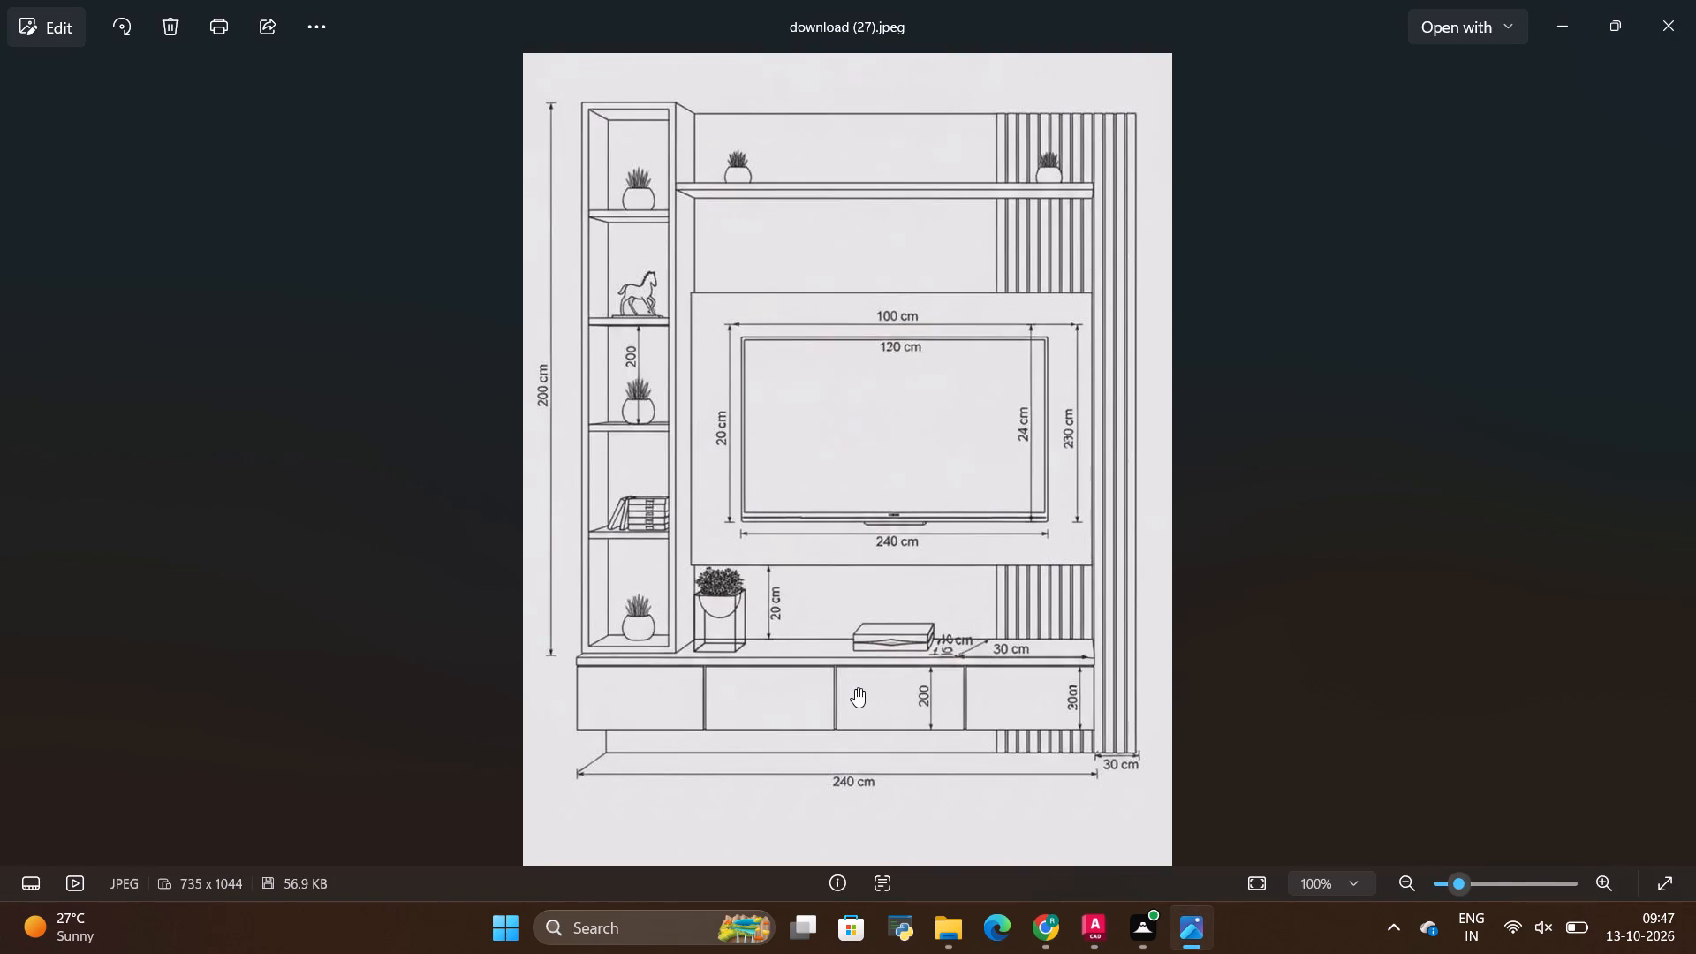
key(alt+Tab)
scroll(843, 681, down, 1)
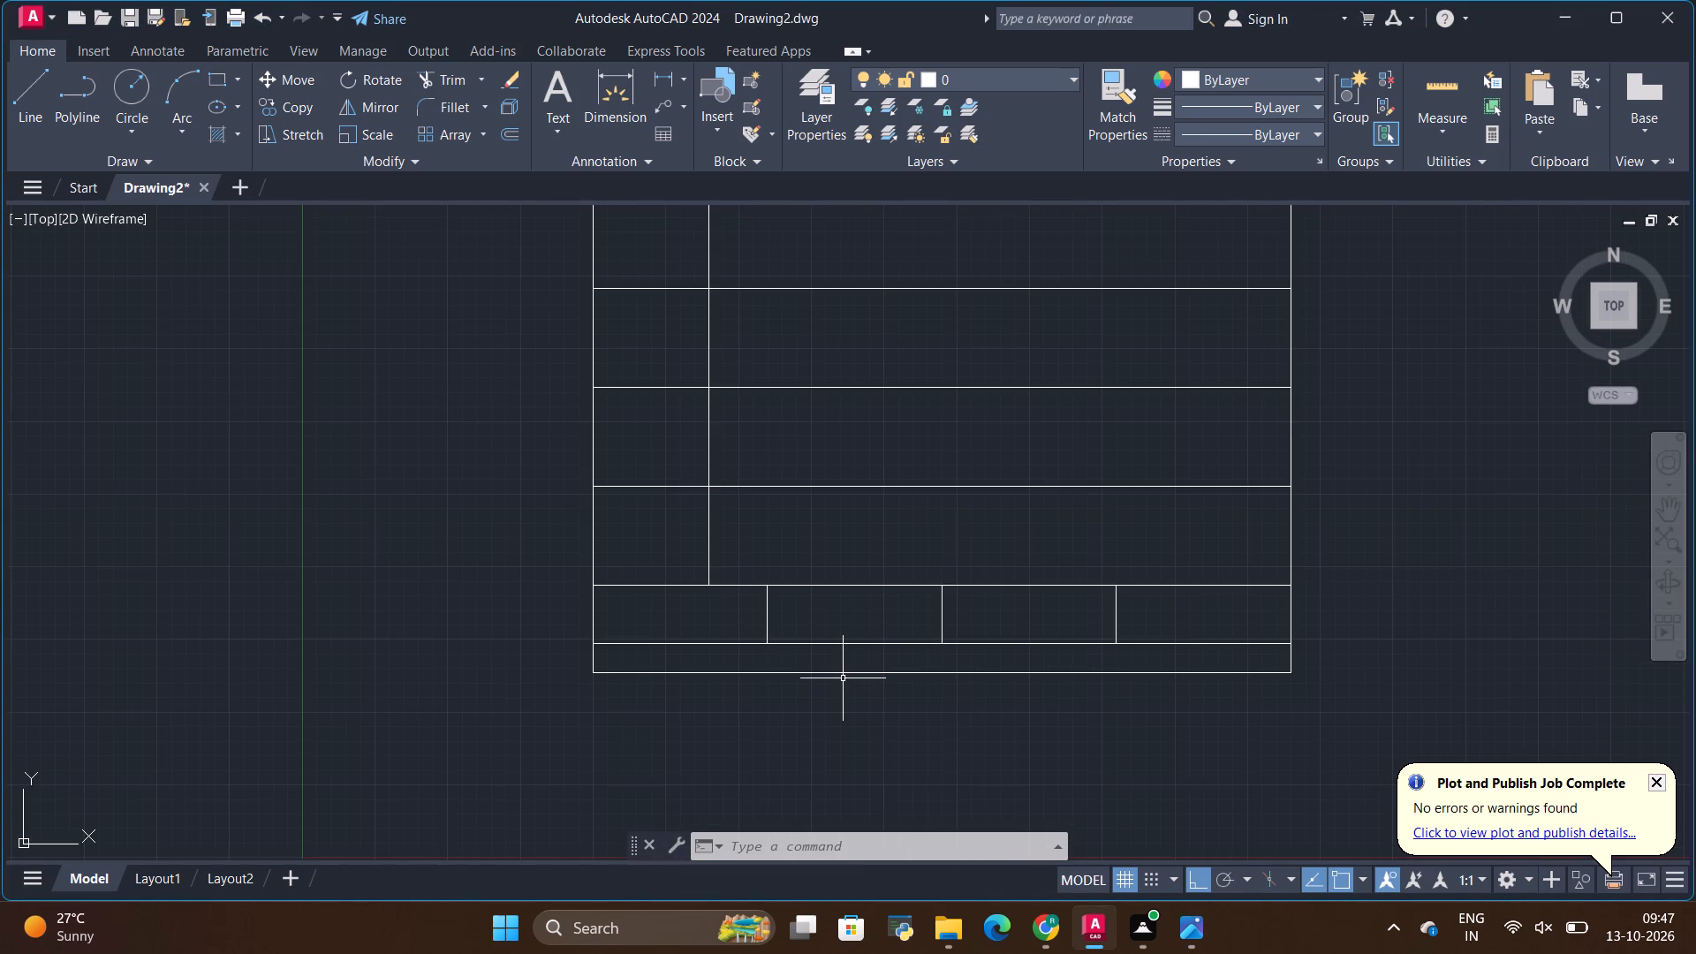
scroll(961, 568, up, 2)
scroll(960, 568, down, 4)
key(alt+Tab)
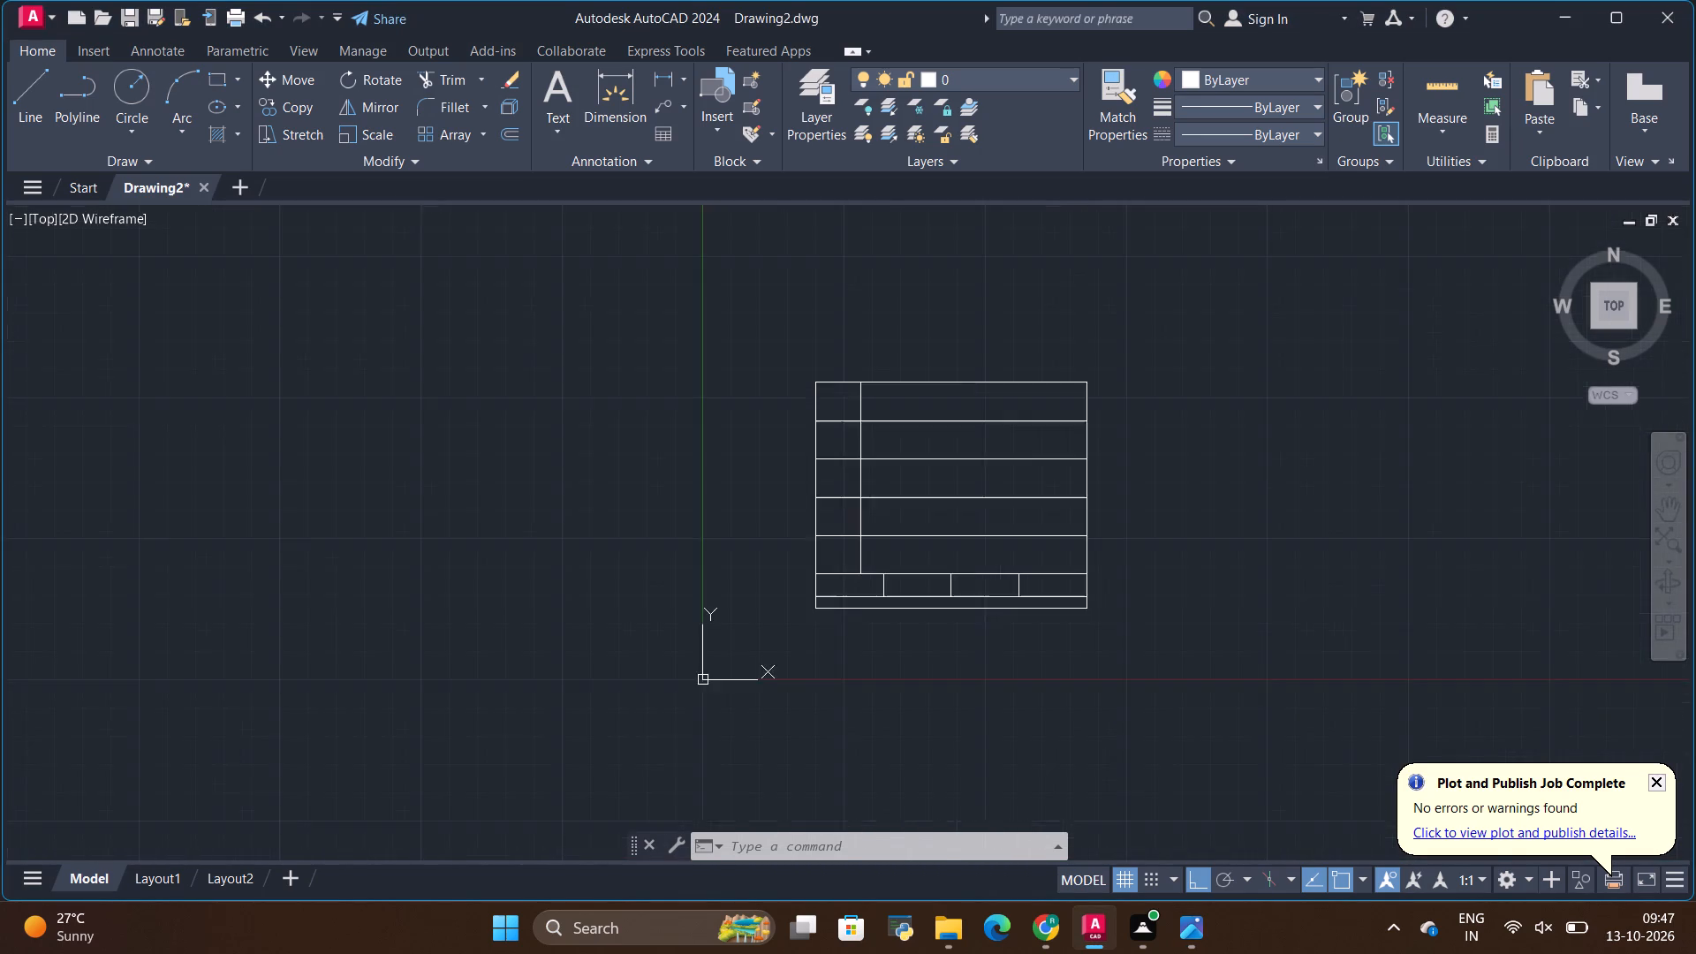
key(alt+Tab)
key(alt+Tab)
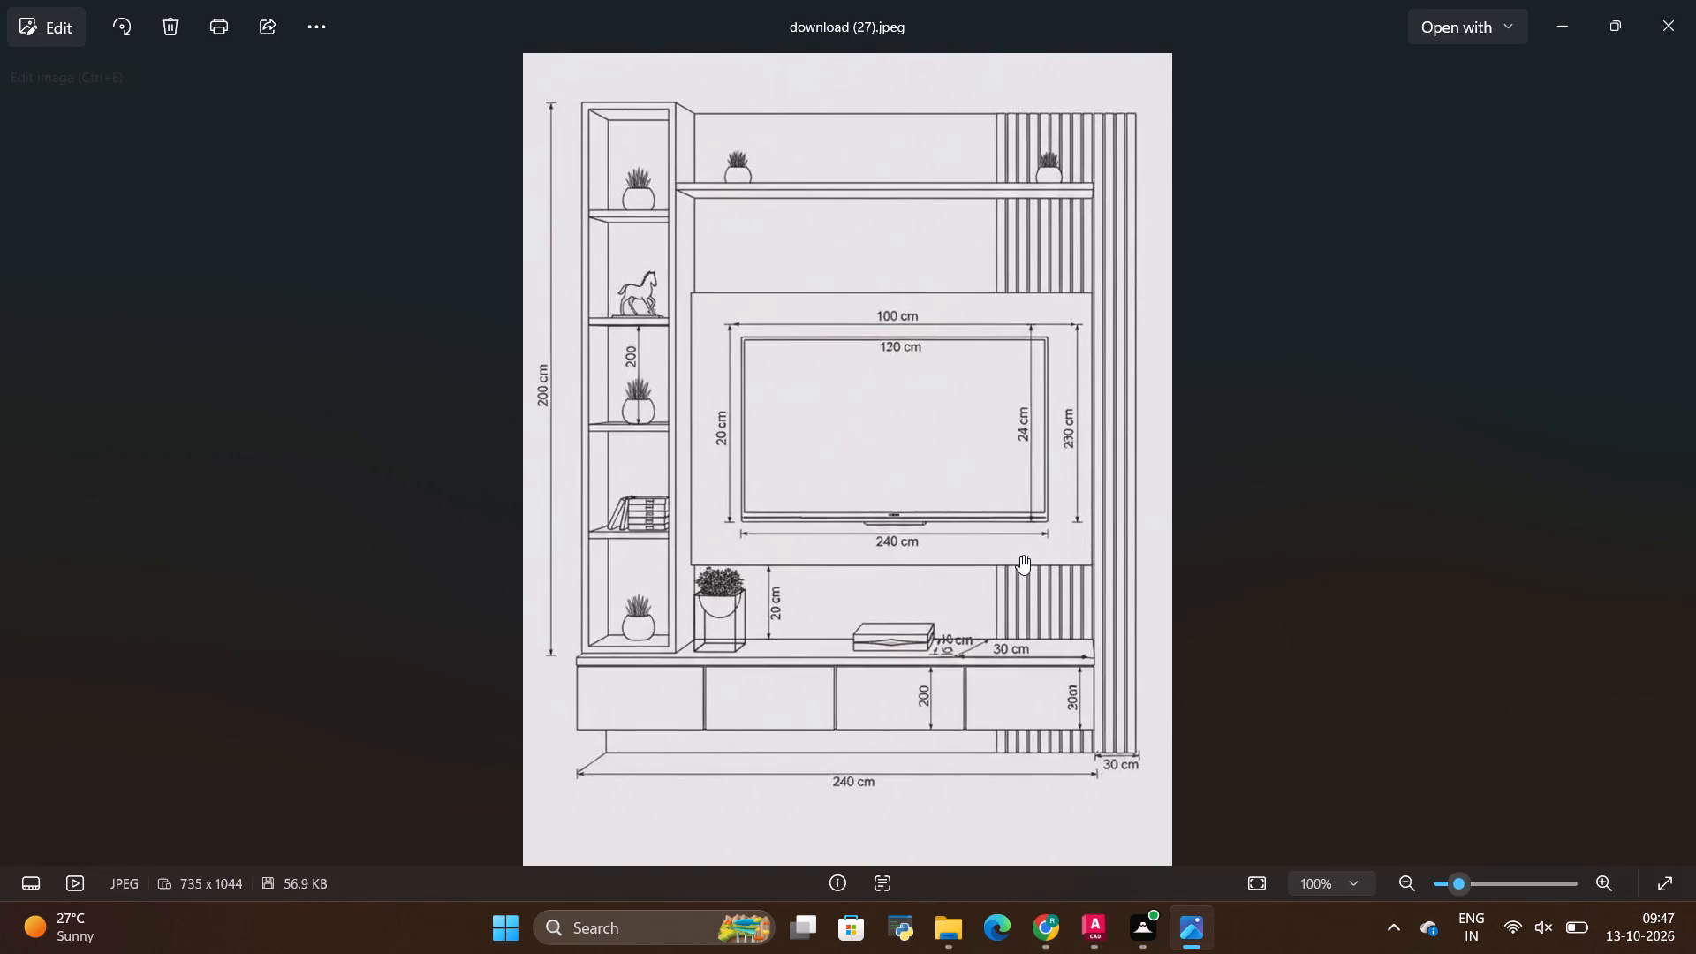
key(alt+Tab)
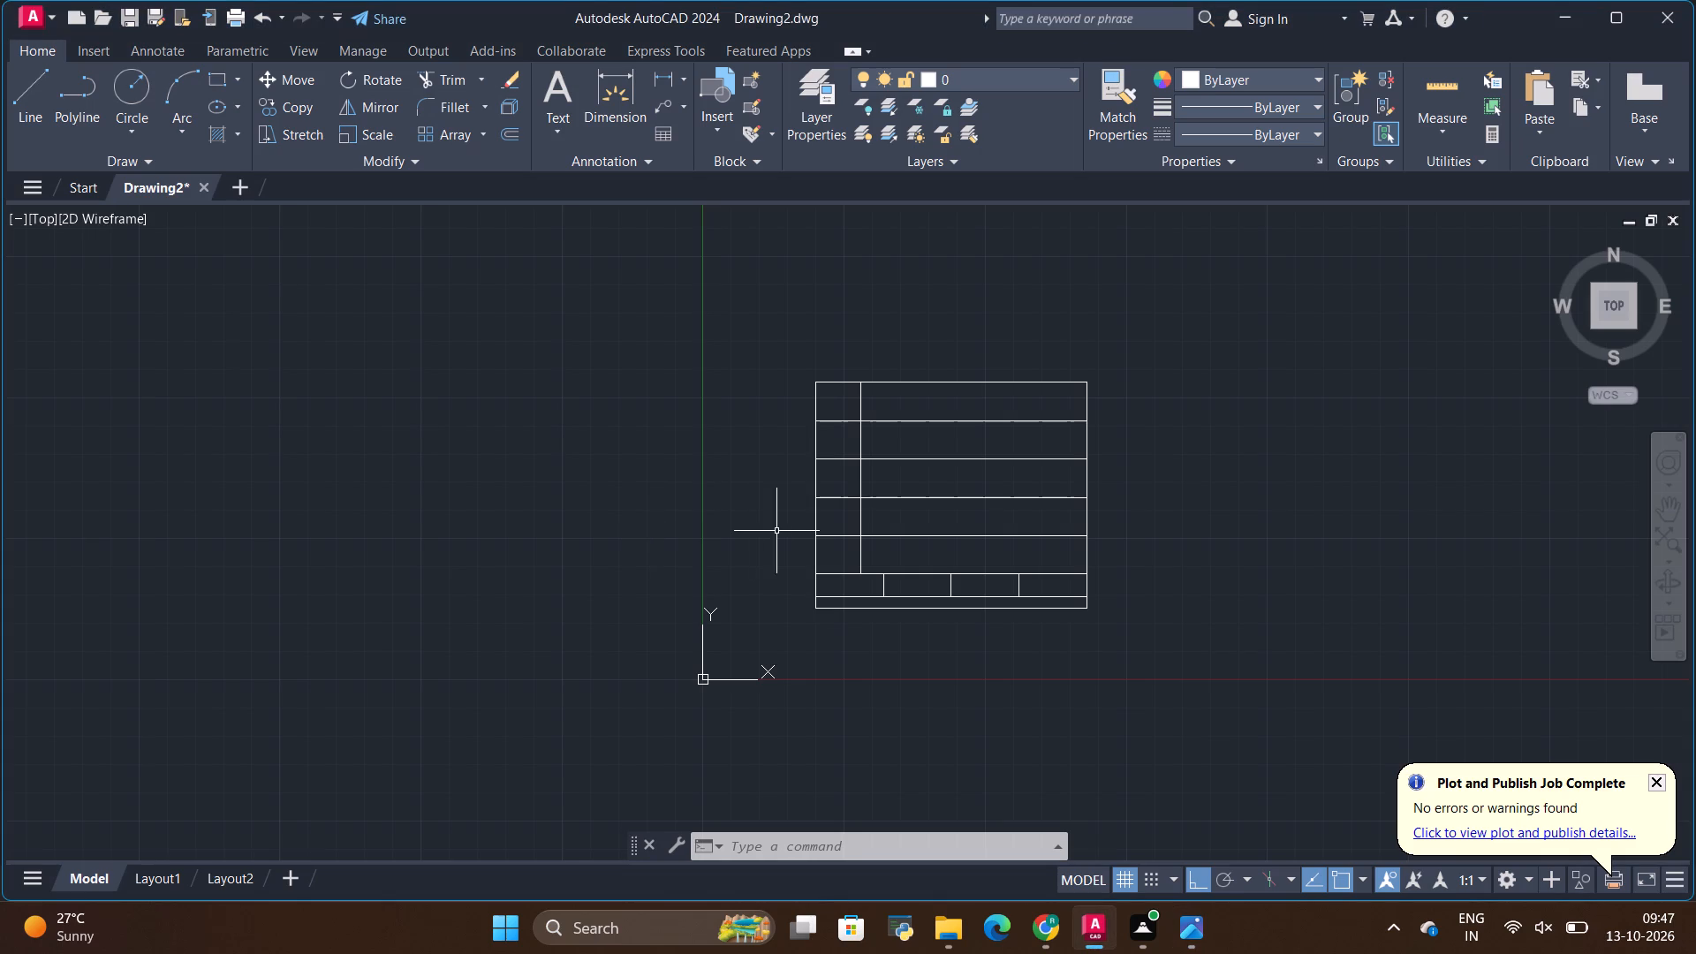
key(alt+Tab)
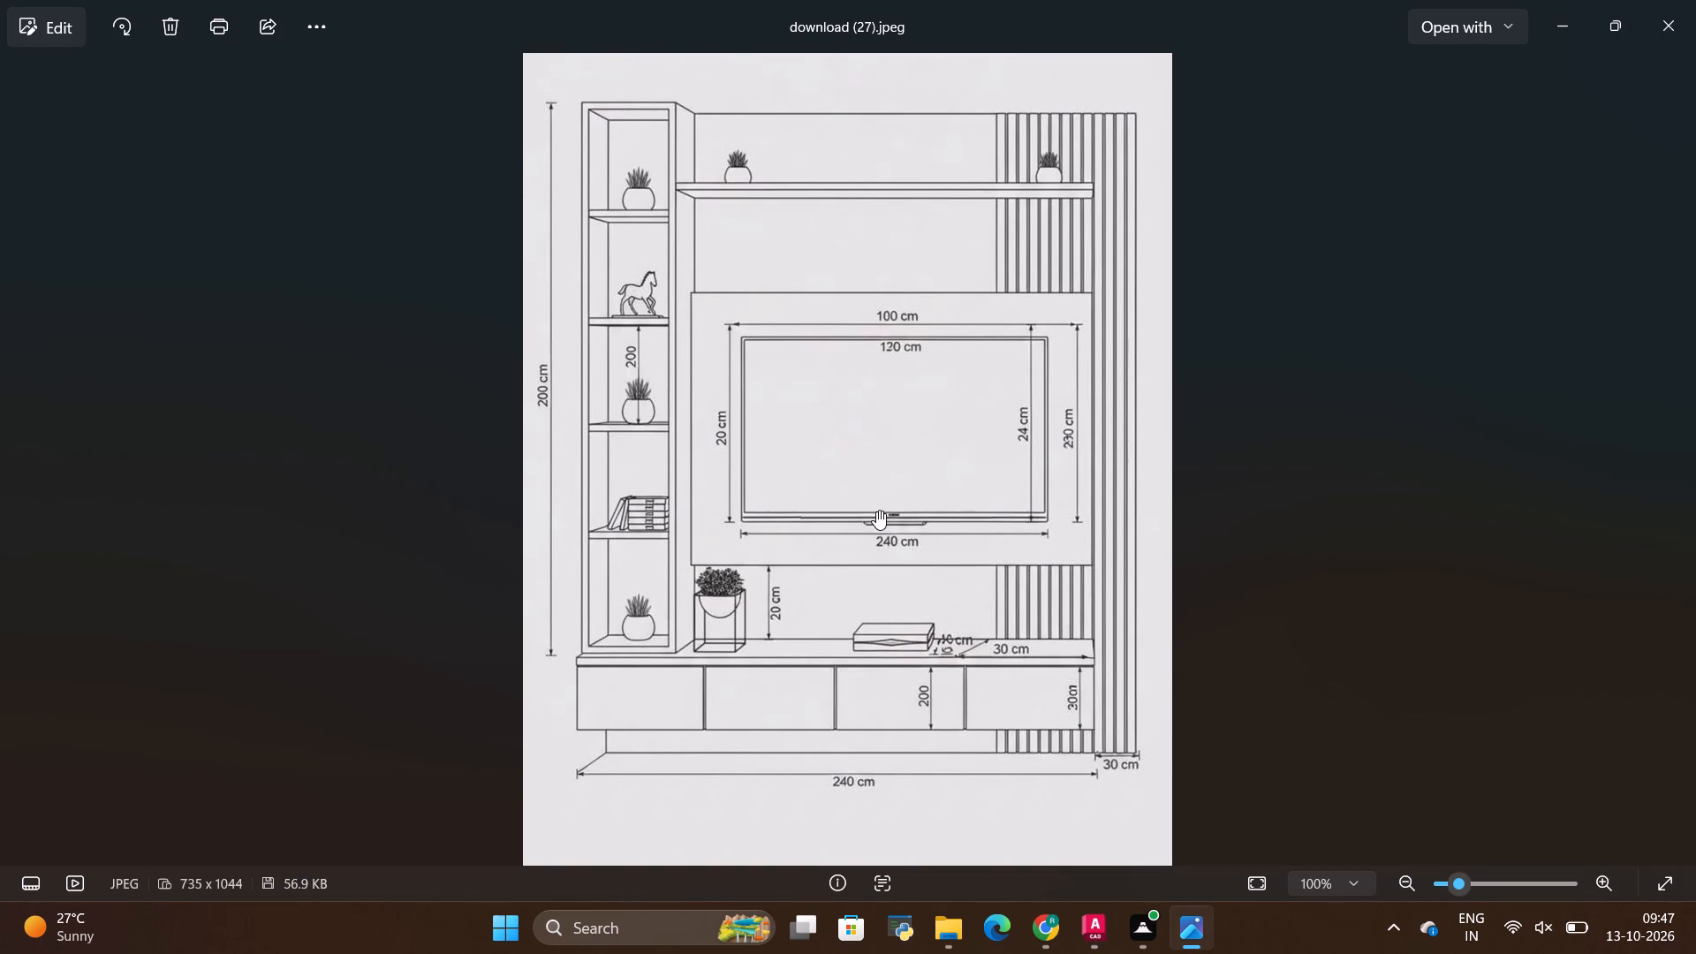
key(alt+Tab)
key(alt+Tab)
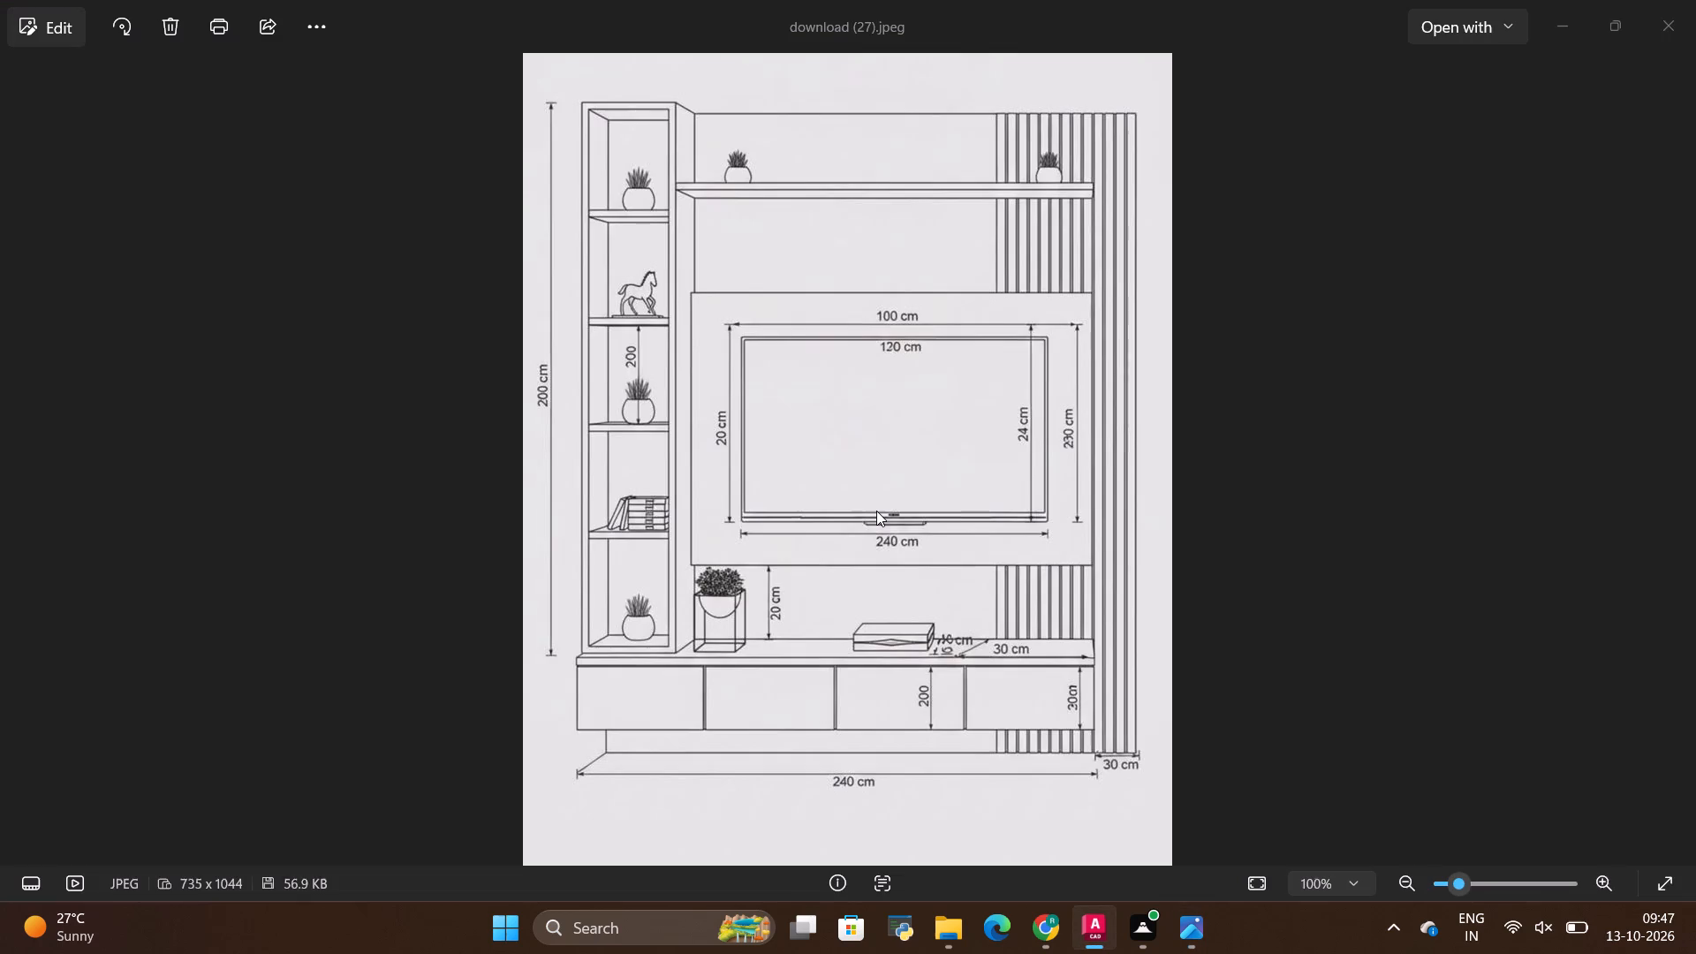
key(alt+Tab)
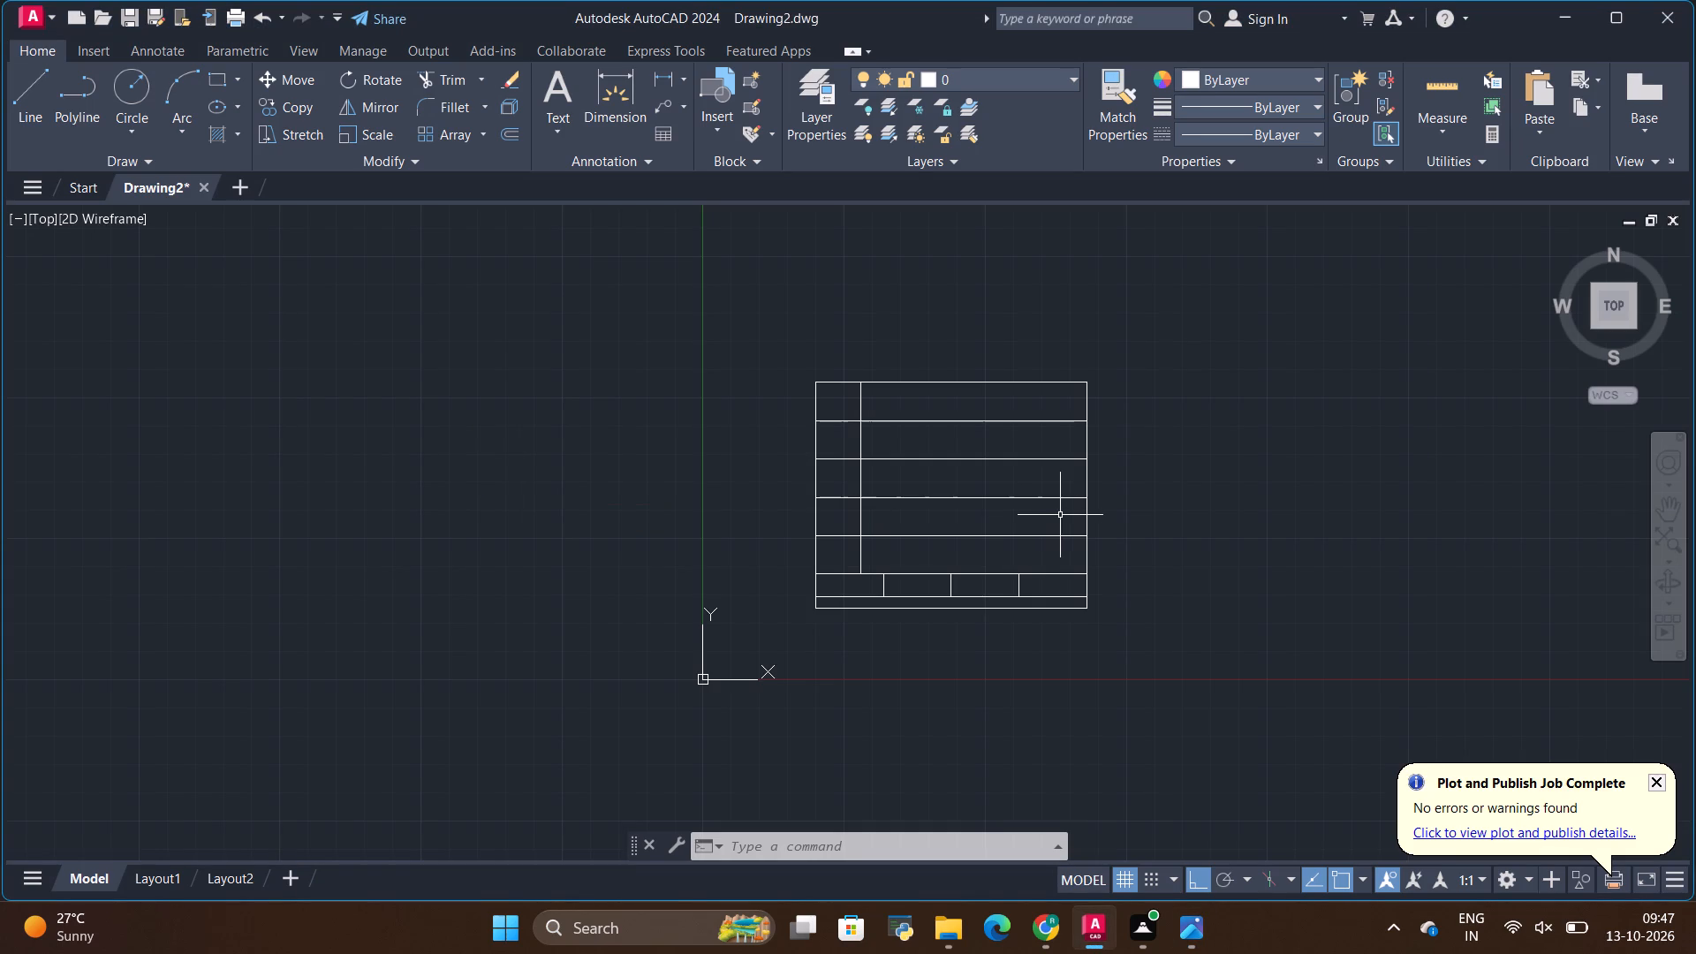
scroll(1060, 515, up, 1)
key(alt+Tab)
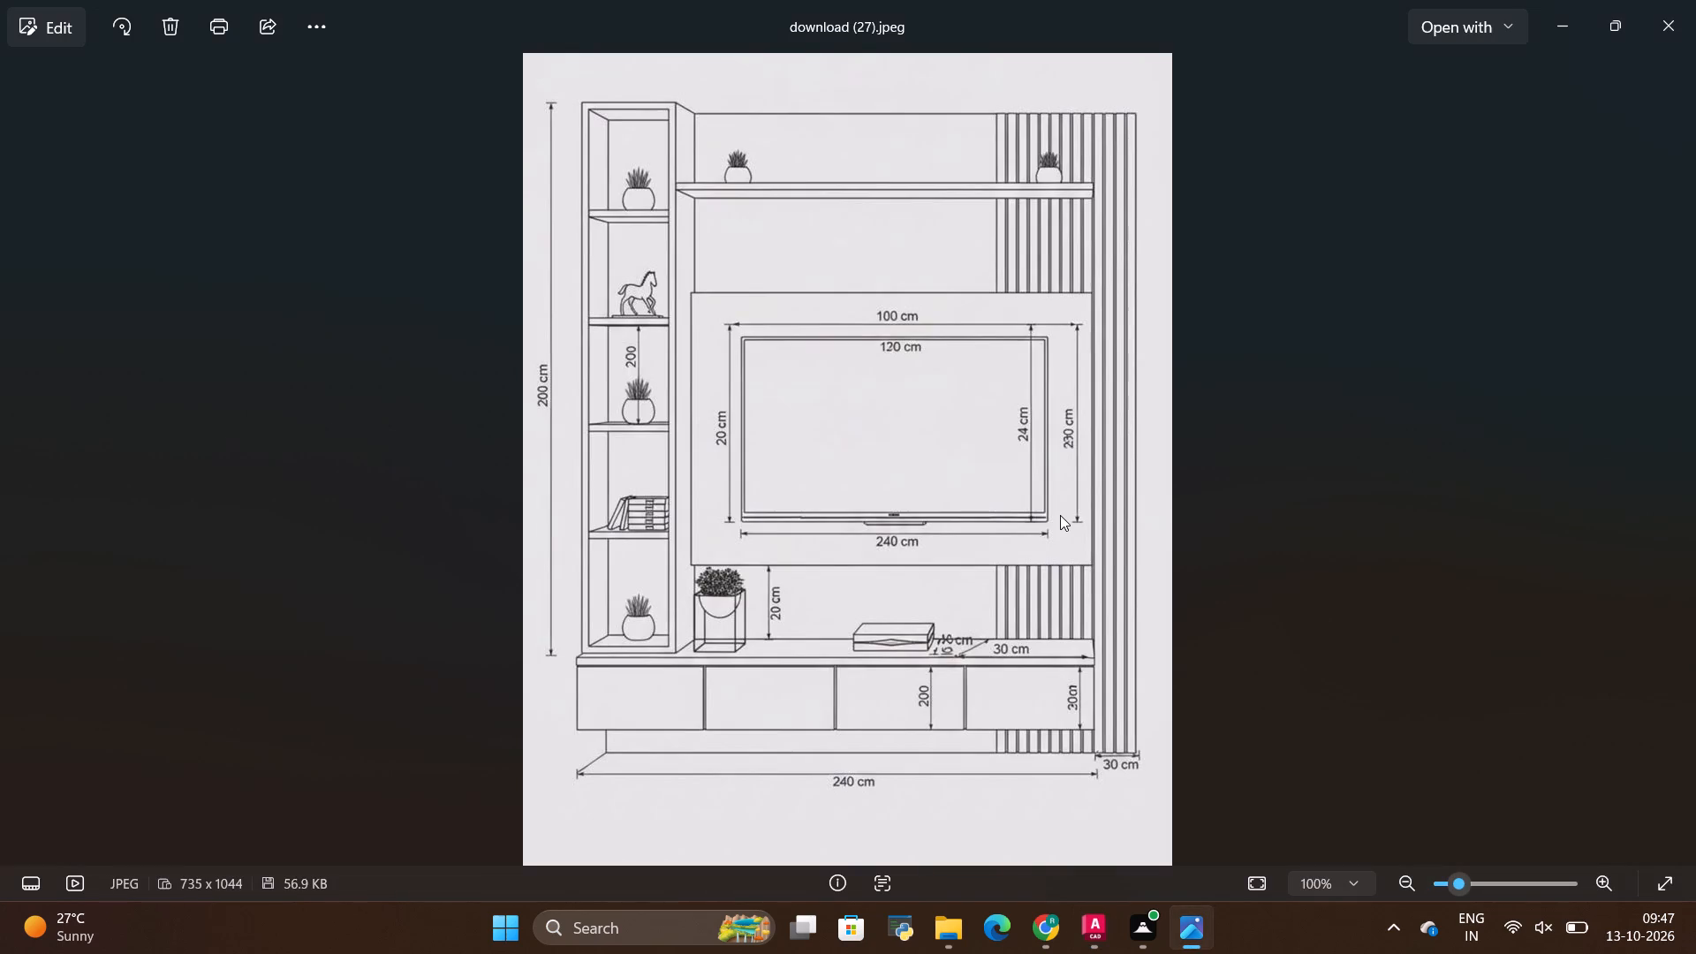
key(alt+Tab)
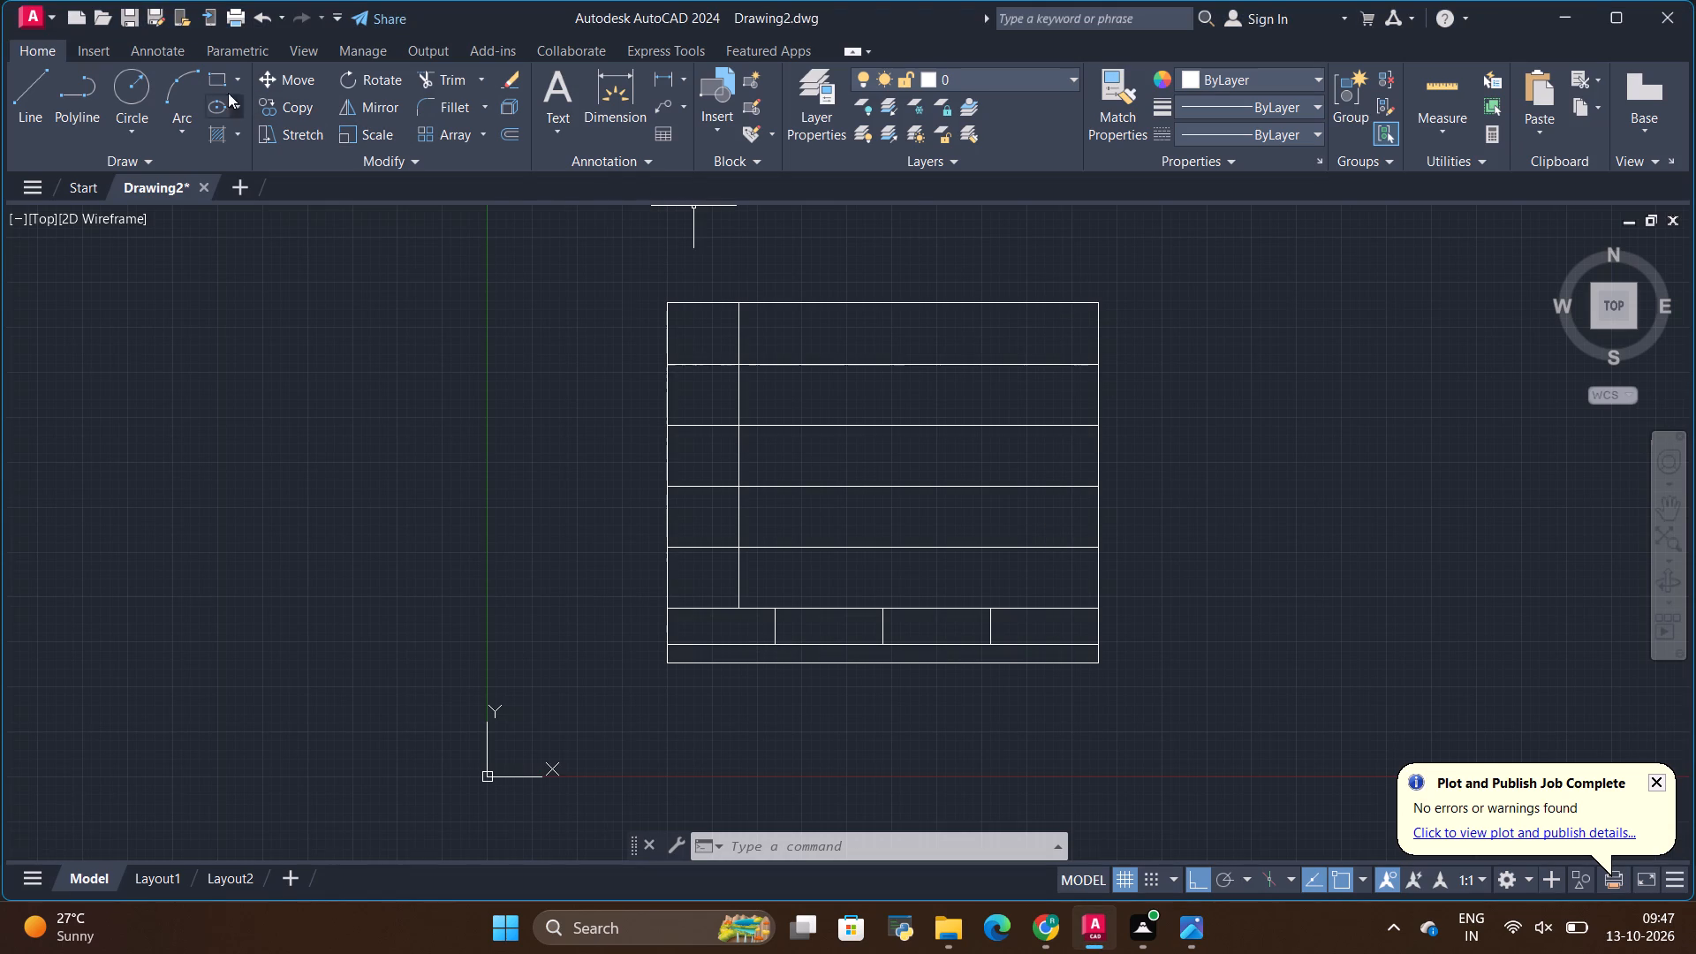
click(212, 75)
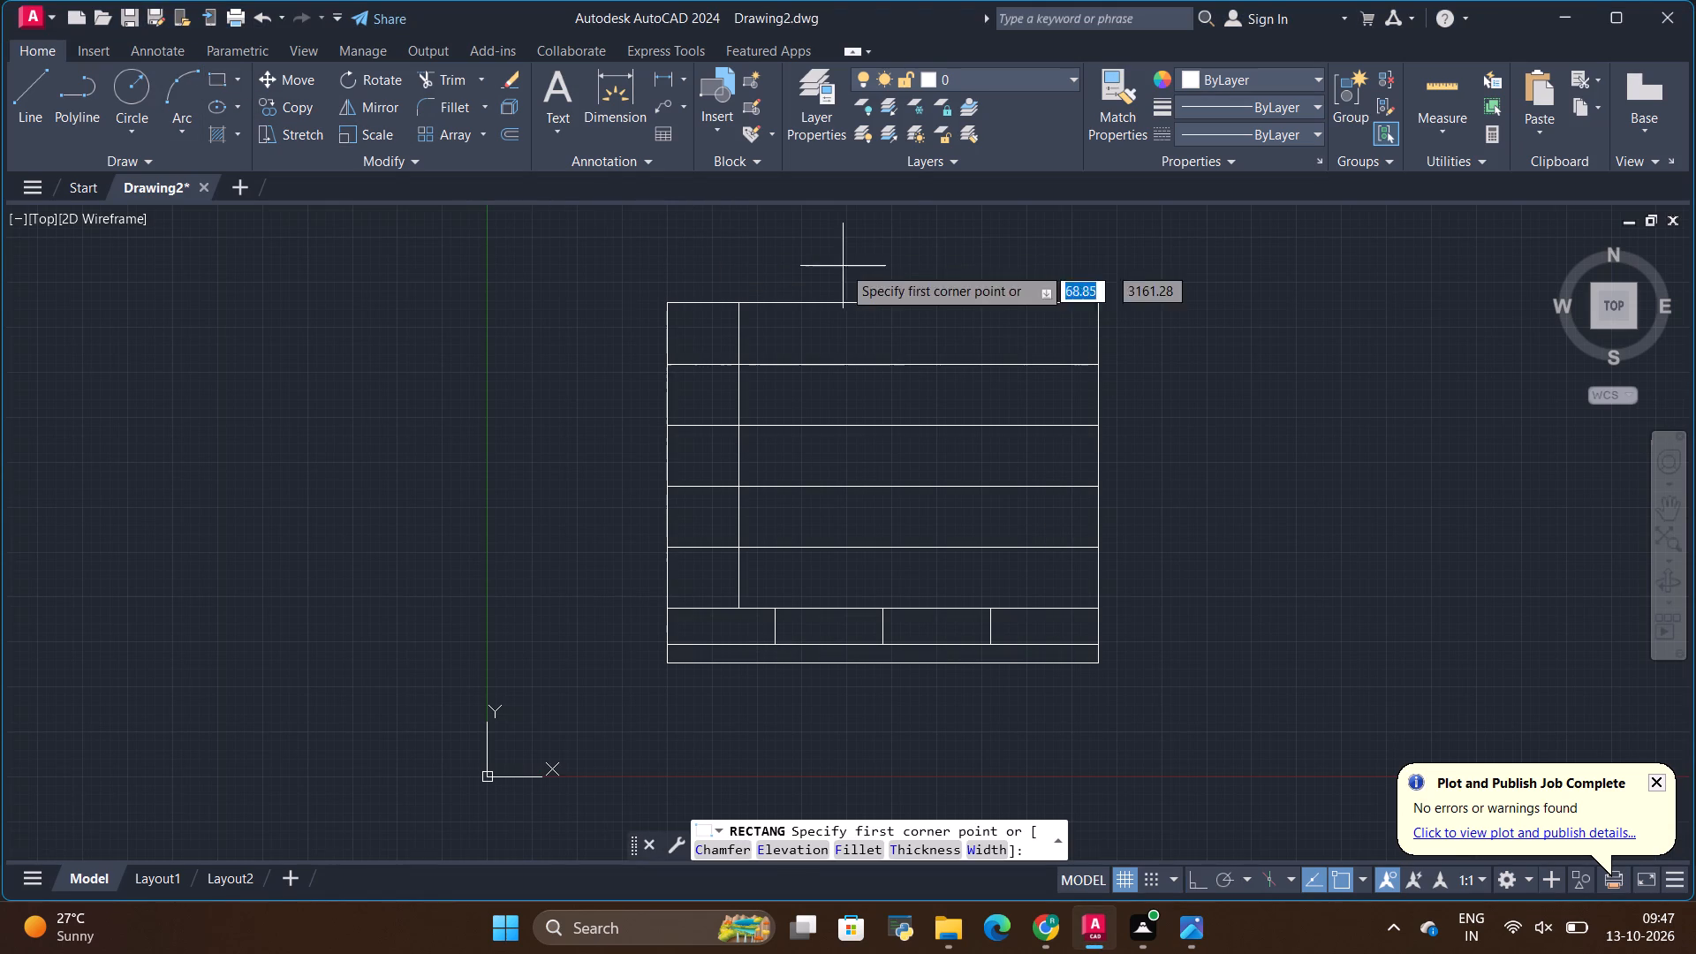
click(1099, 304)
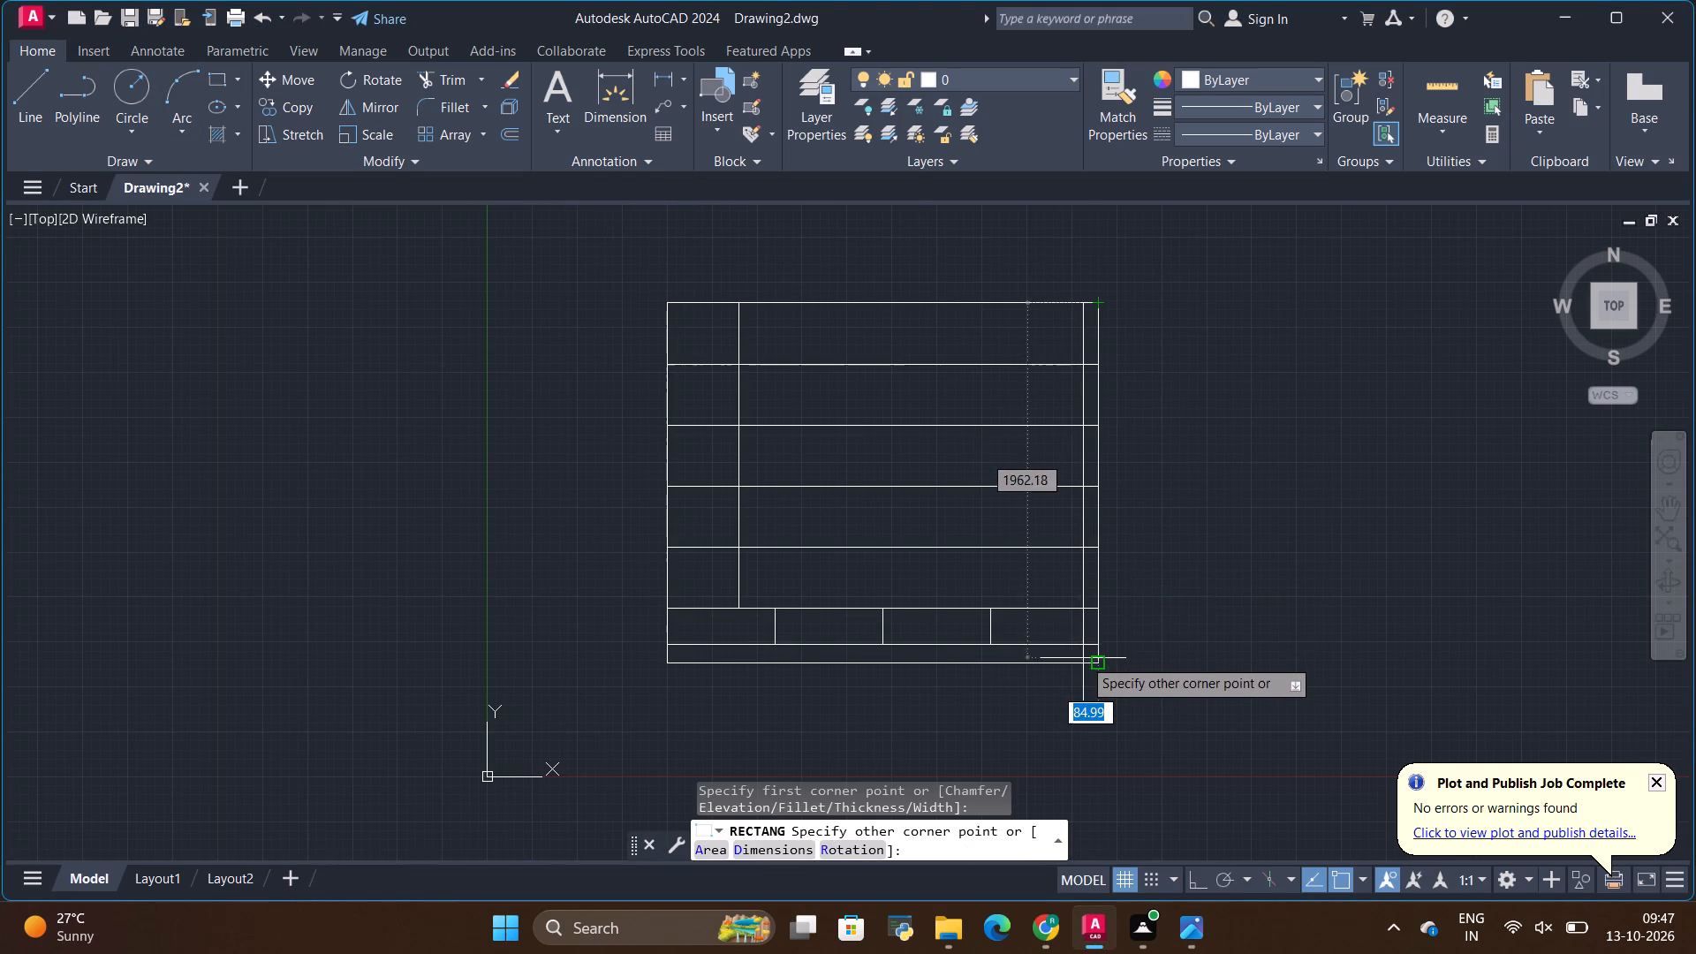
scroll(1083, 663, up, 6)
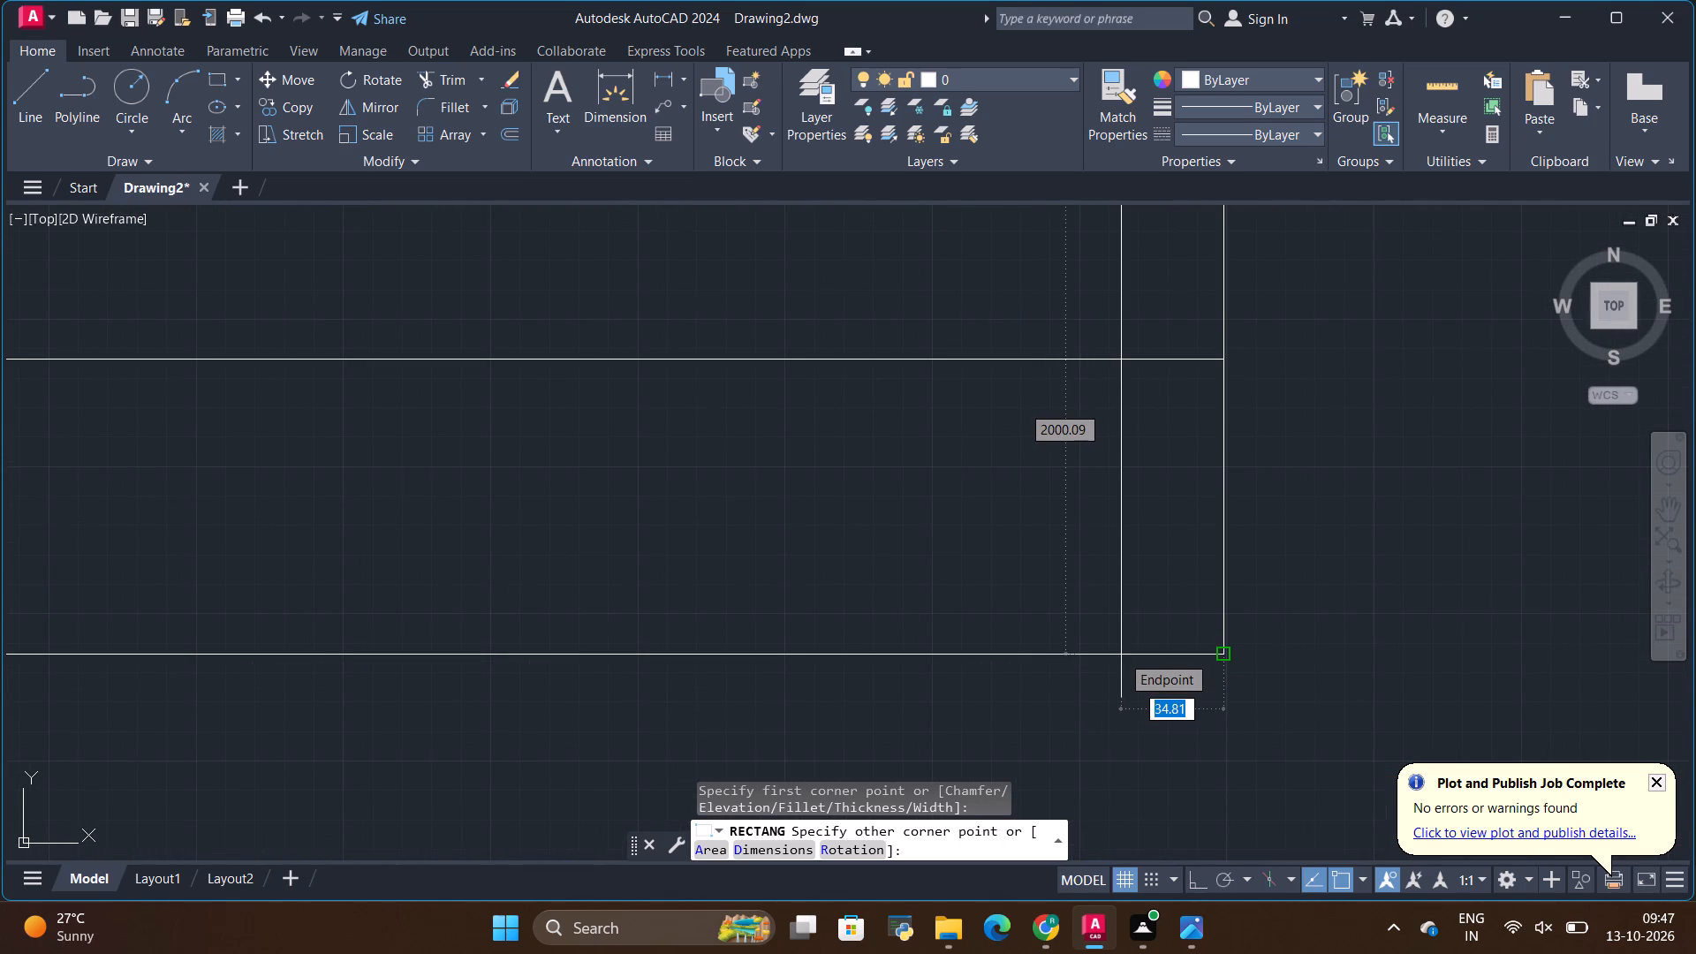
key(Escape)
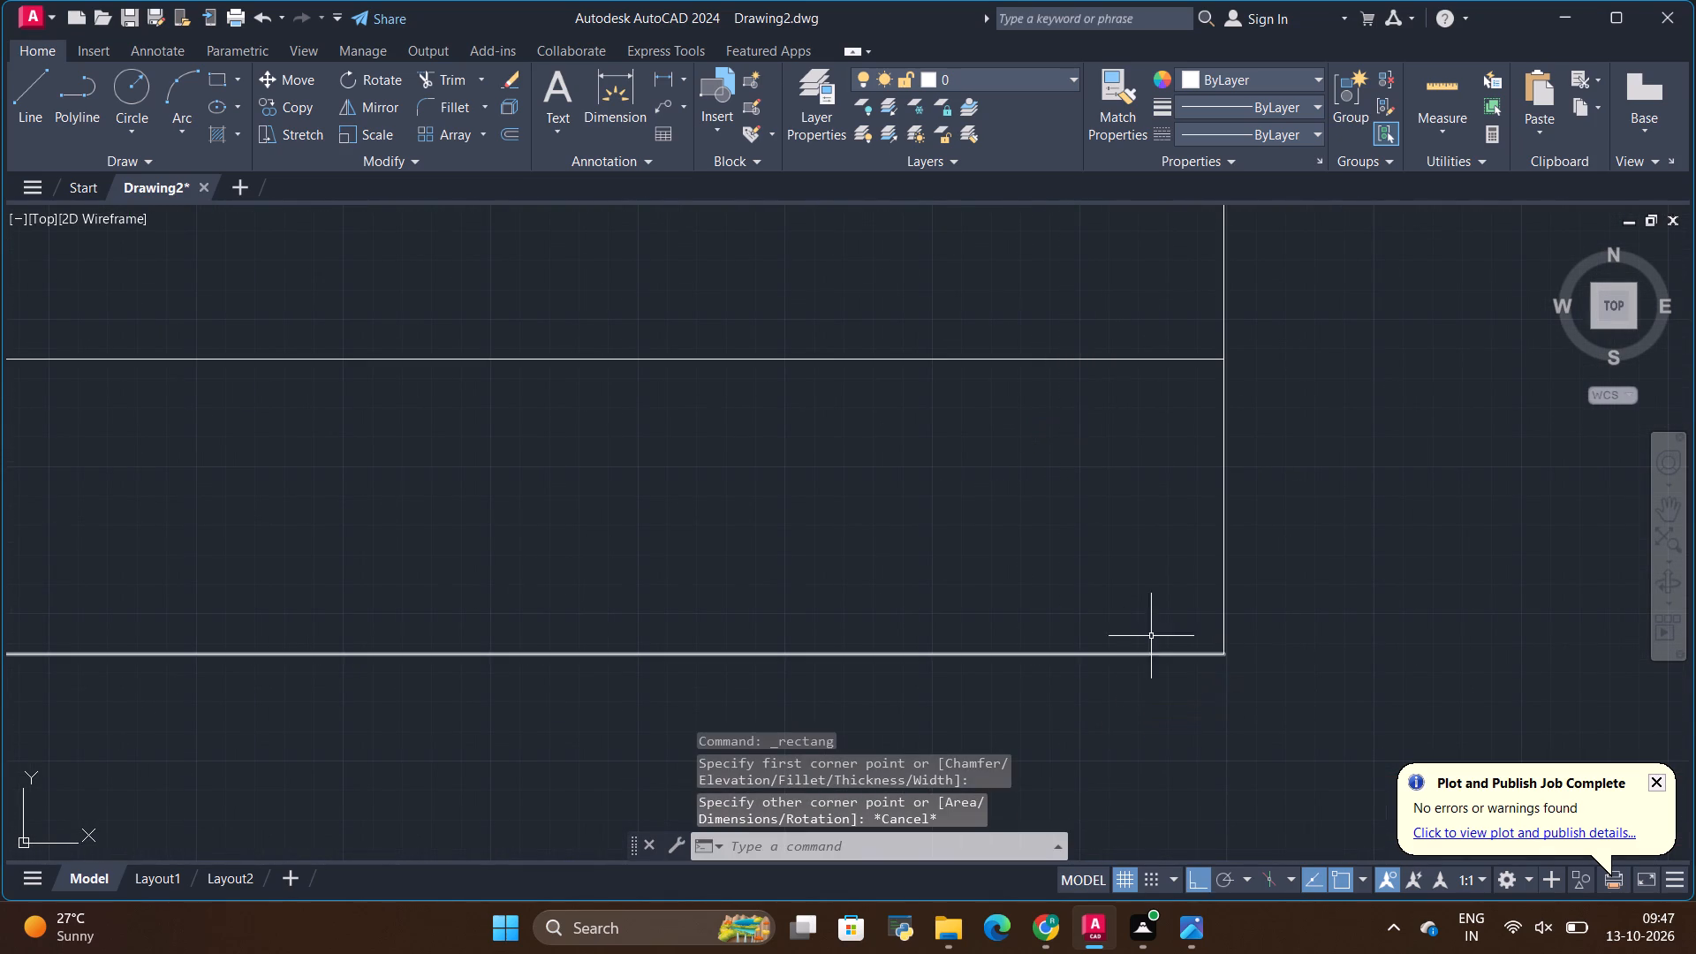
Copy the outline's right vertical edge 10 mm to the left, using its top endpoint as base point.
click(1222, 556)
scroll(1219, 584, down, 4)
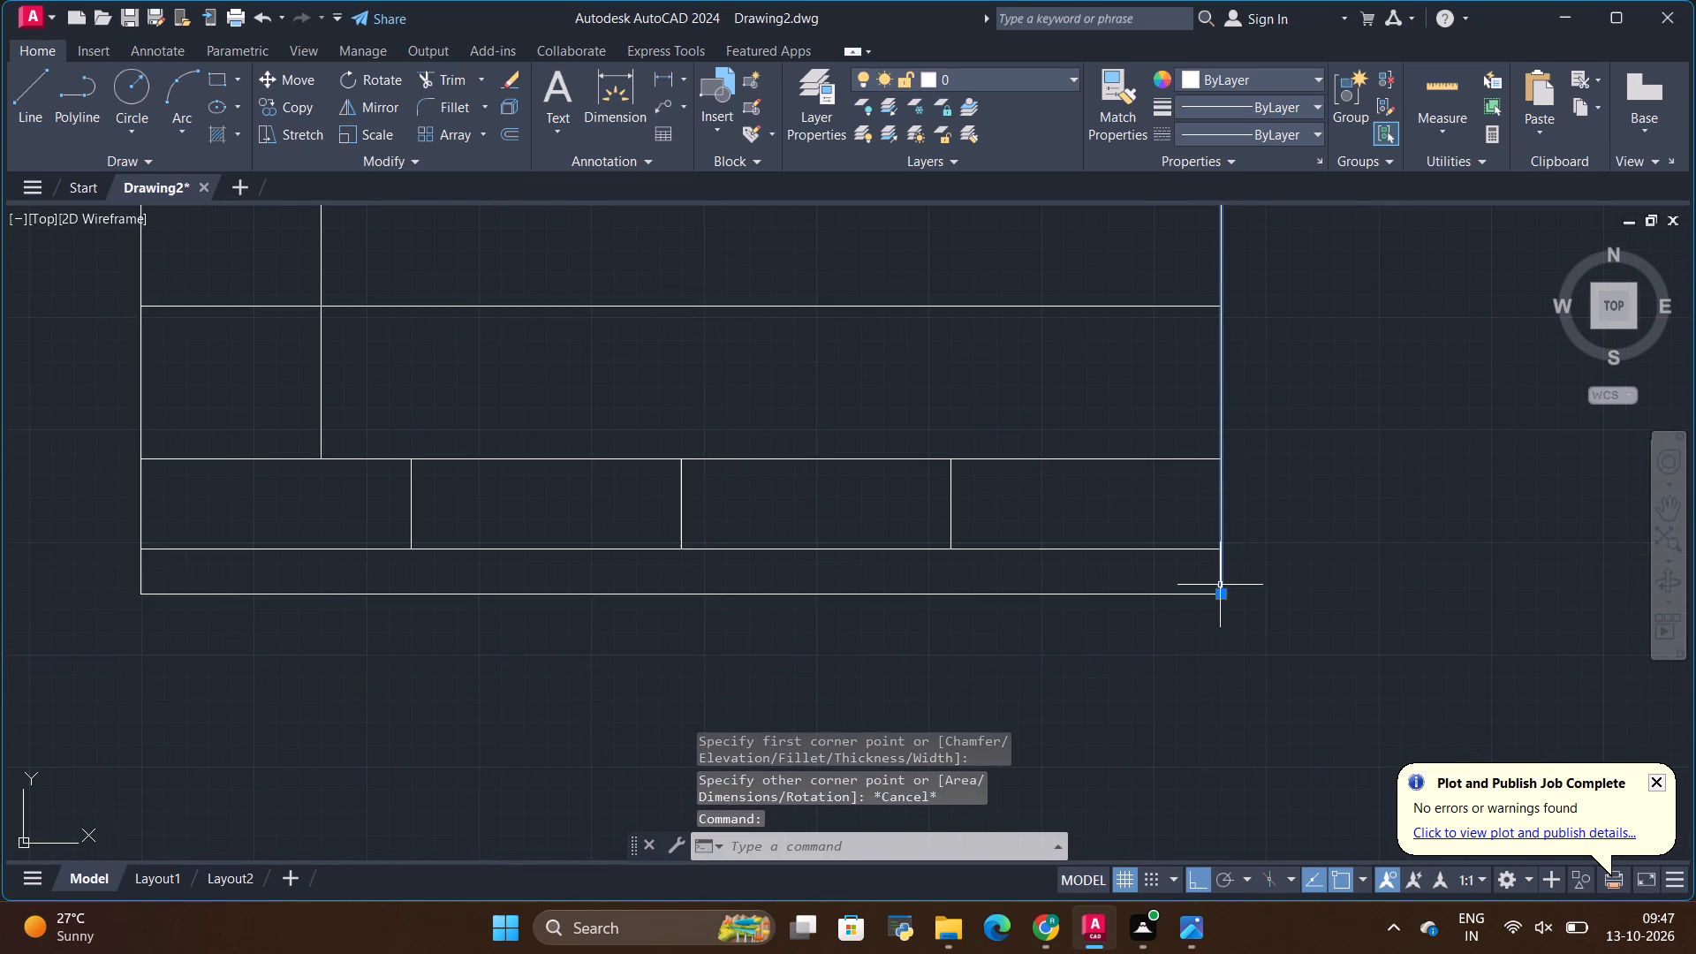
scroll(1220, 585, down, 2)
scroll(1209, 235, up, 2)
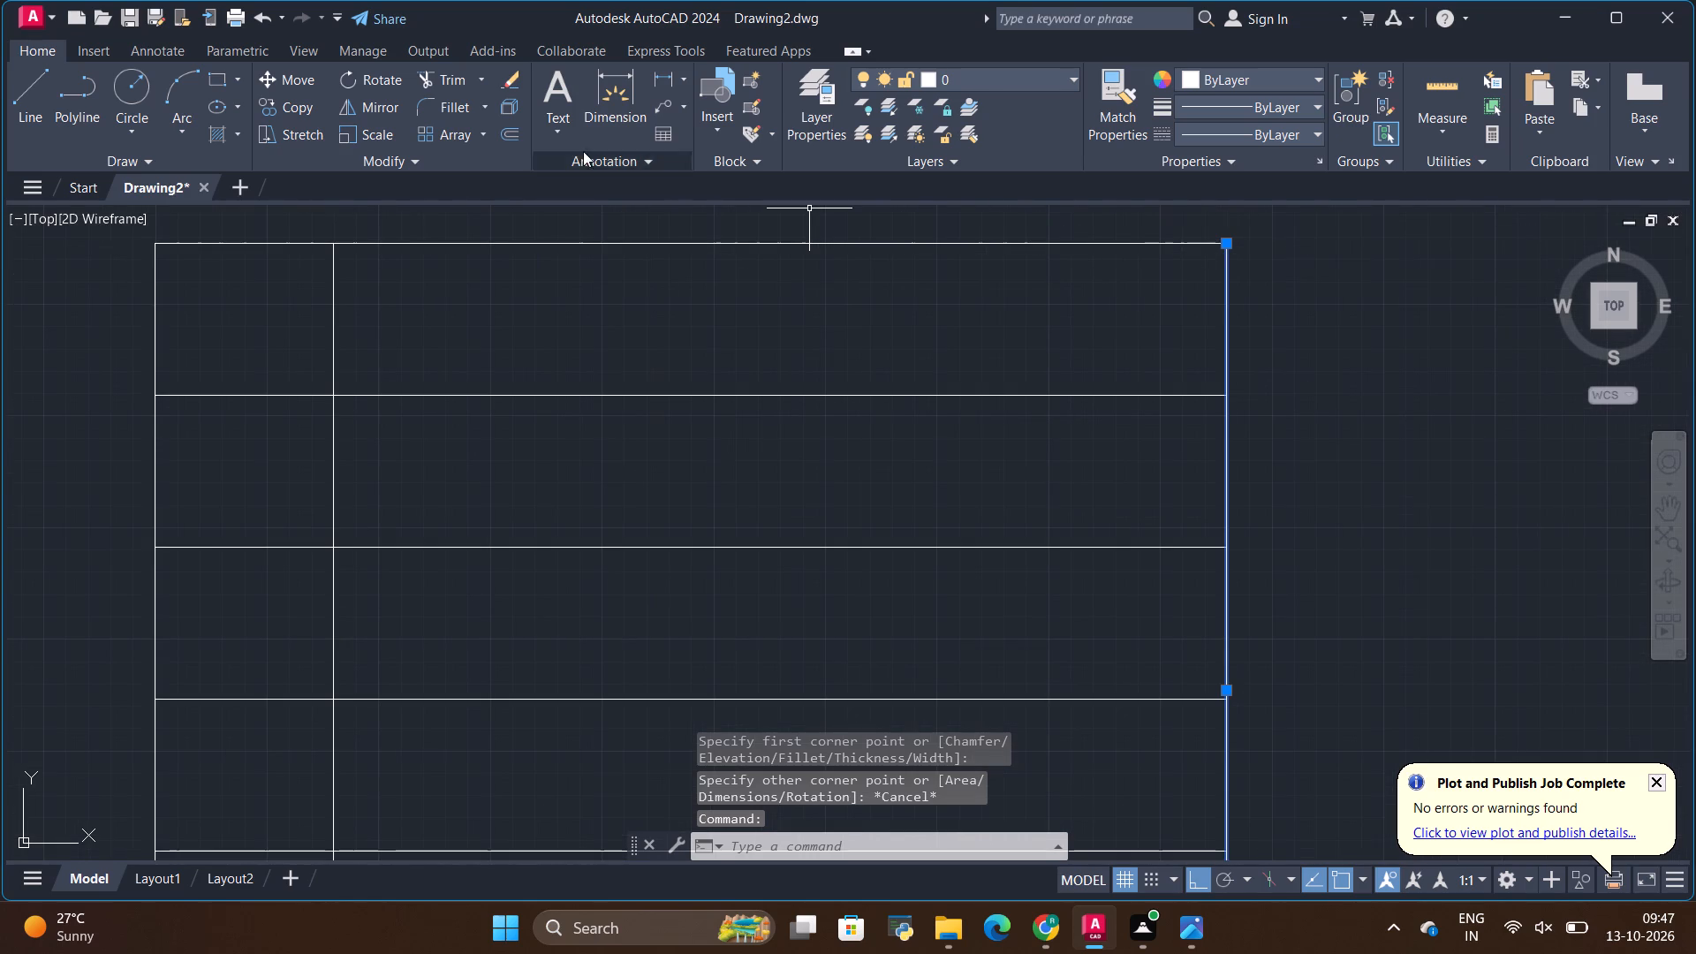
click(312, 101)
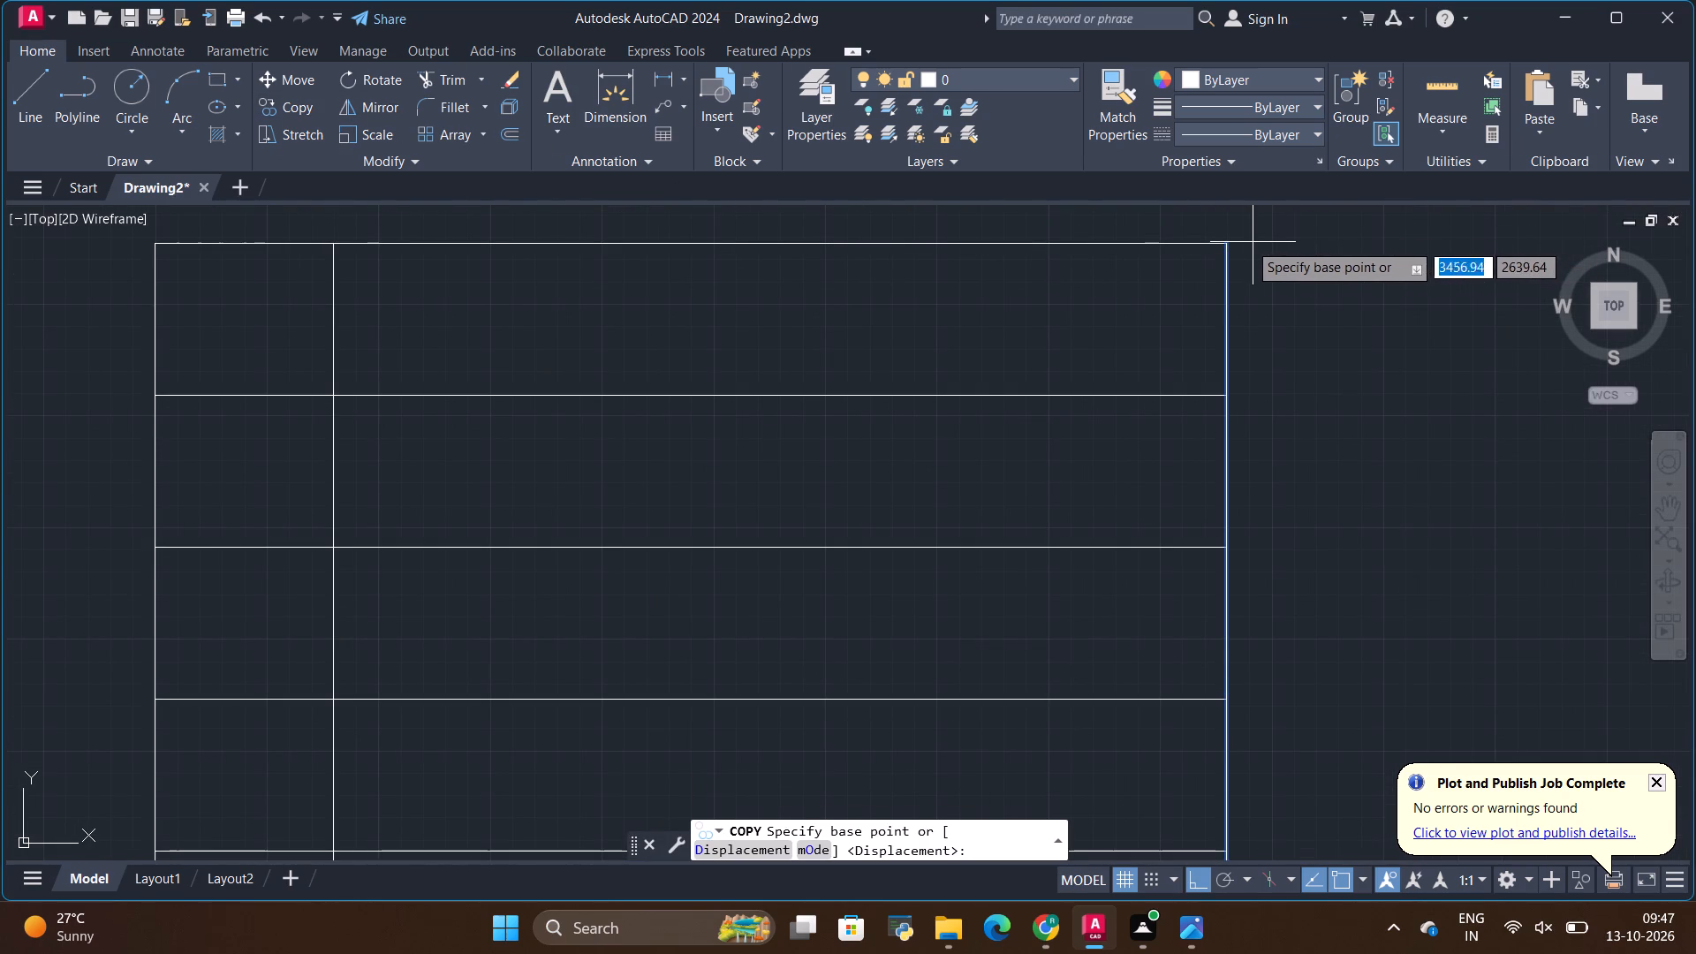
click(1229, 242)
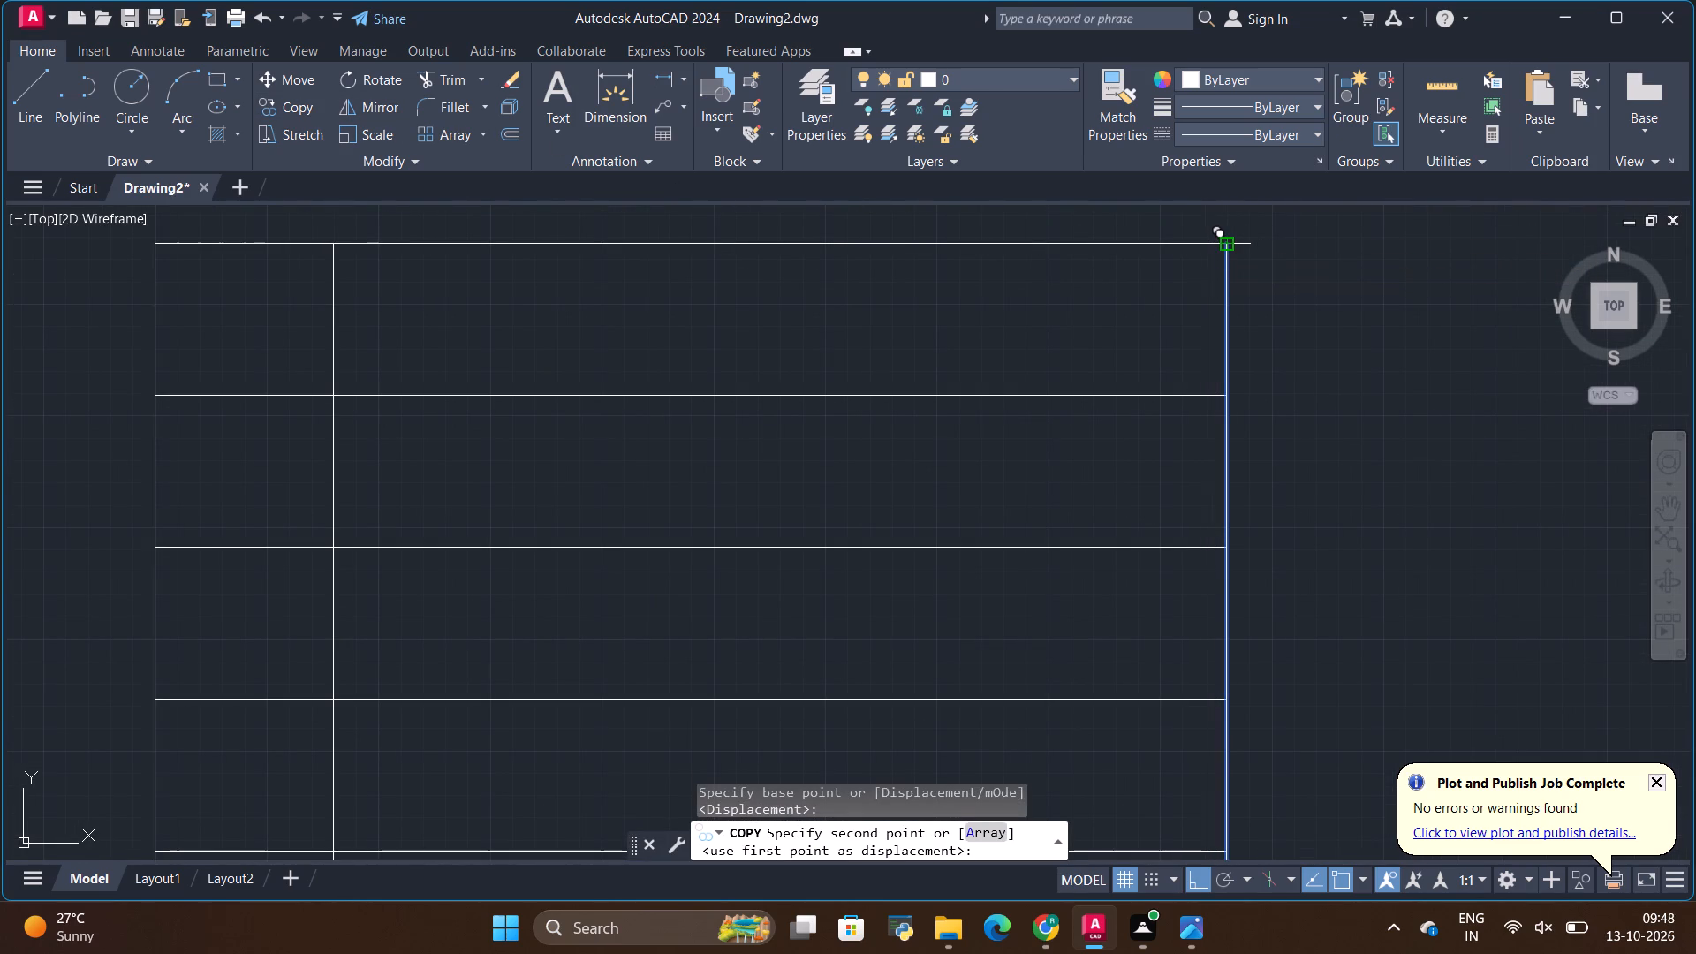
key(alt+Tab)
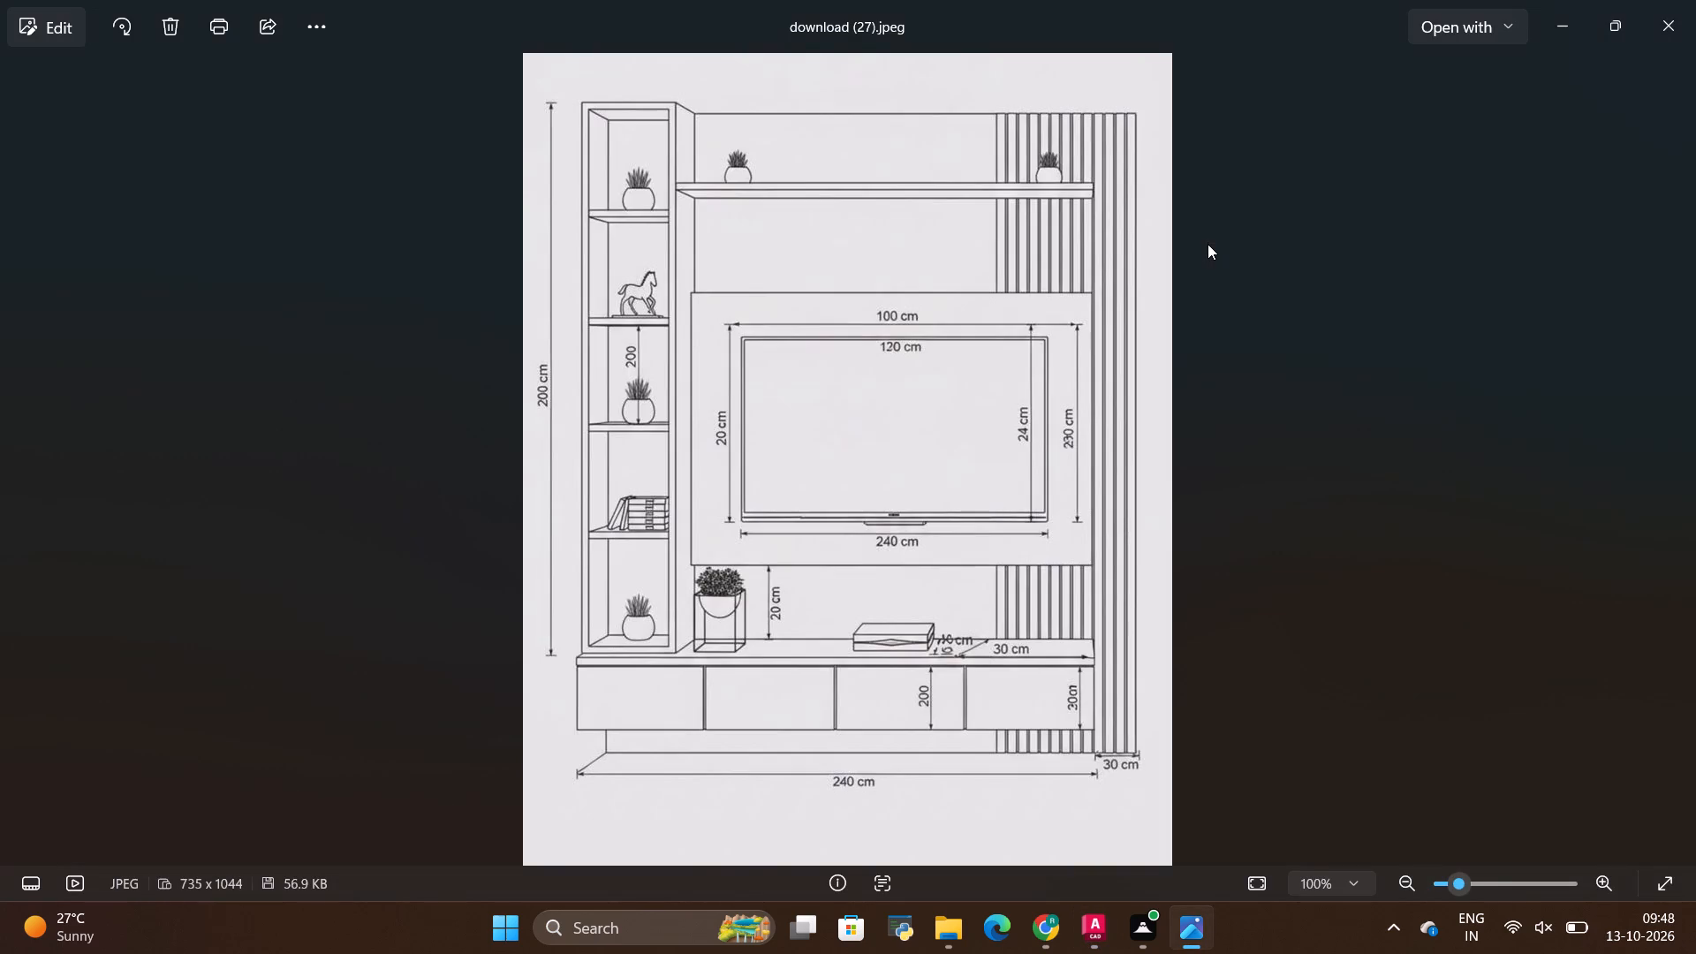
key(alt+Tab)
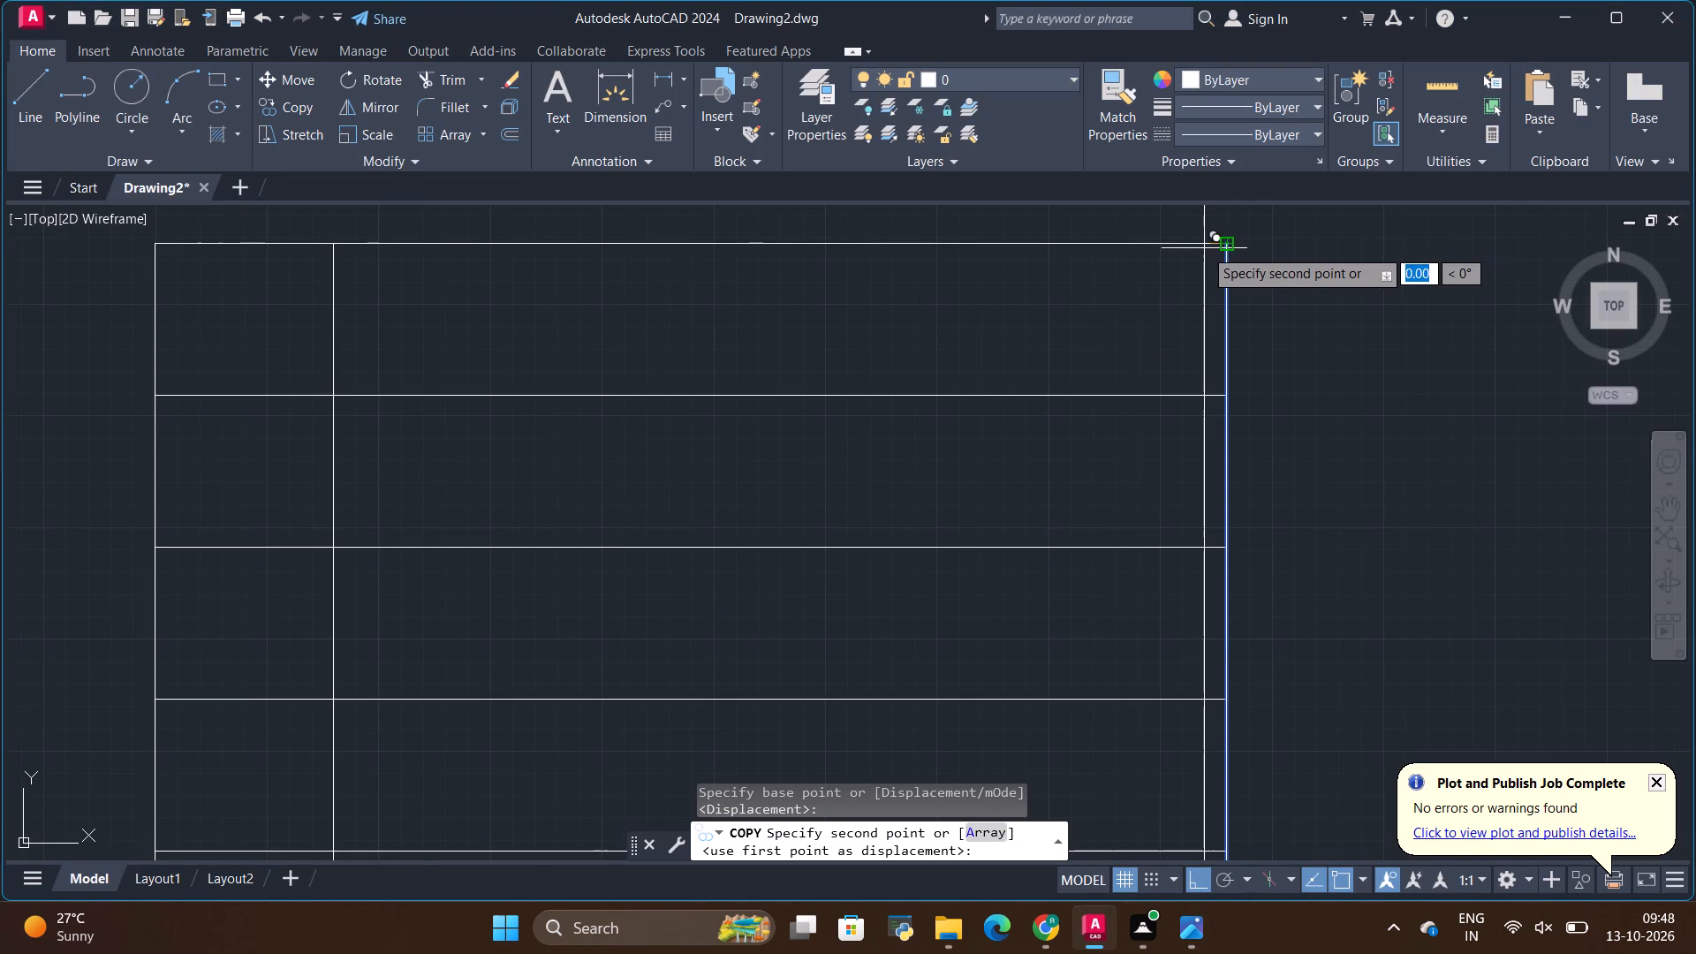
key(BackSpace)
text(10)
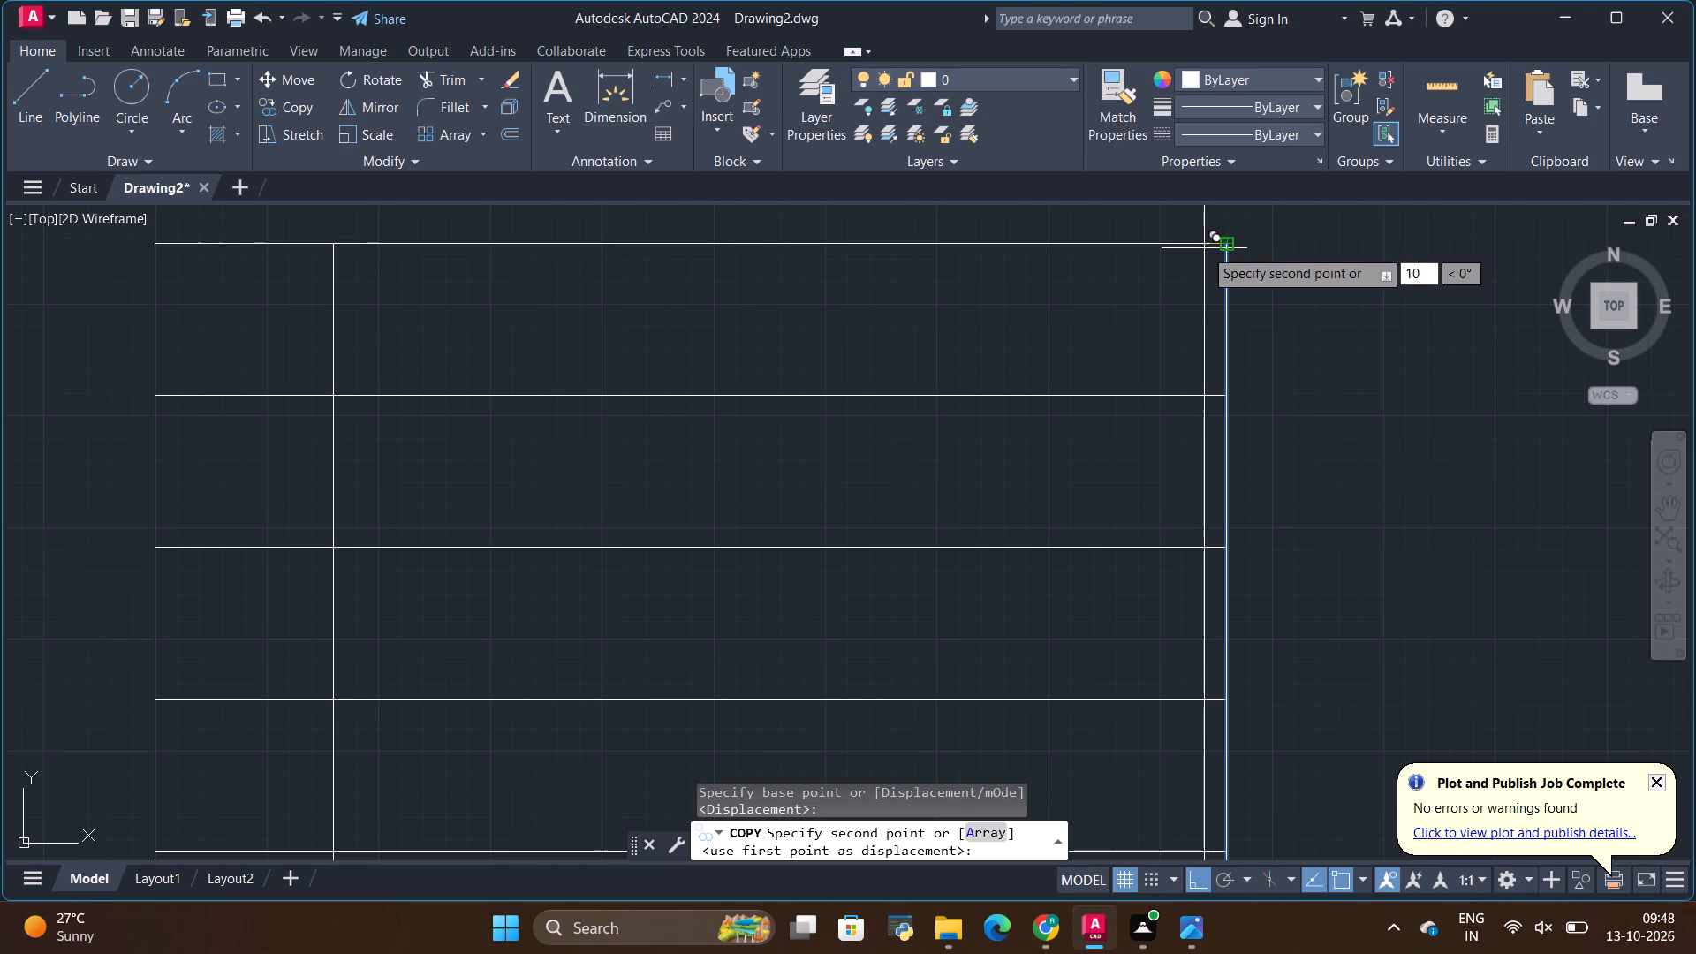
key(Return)
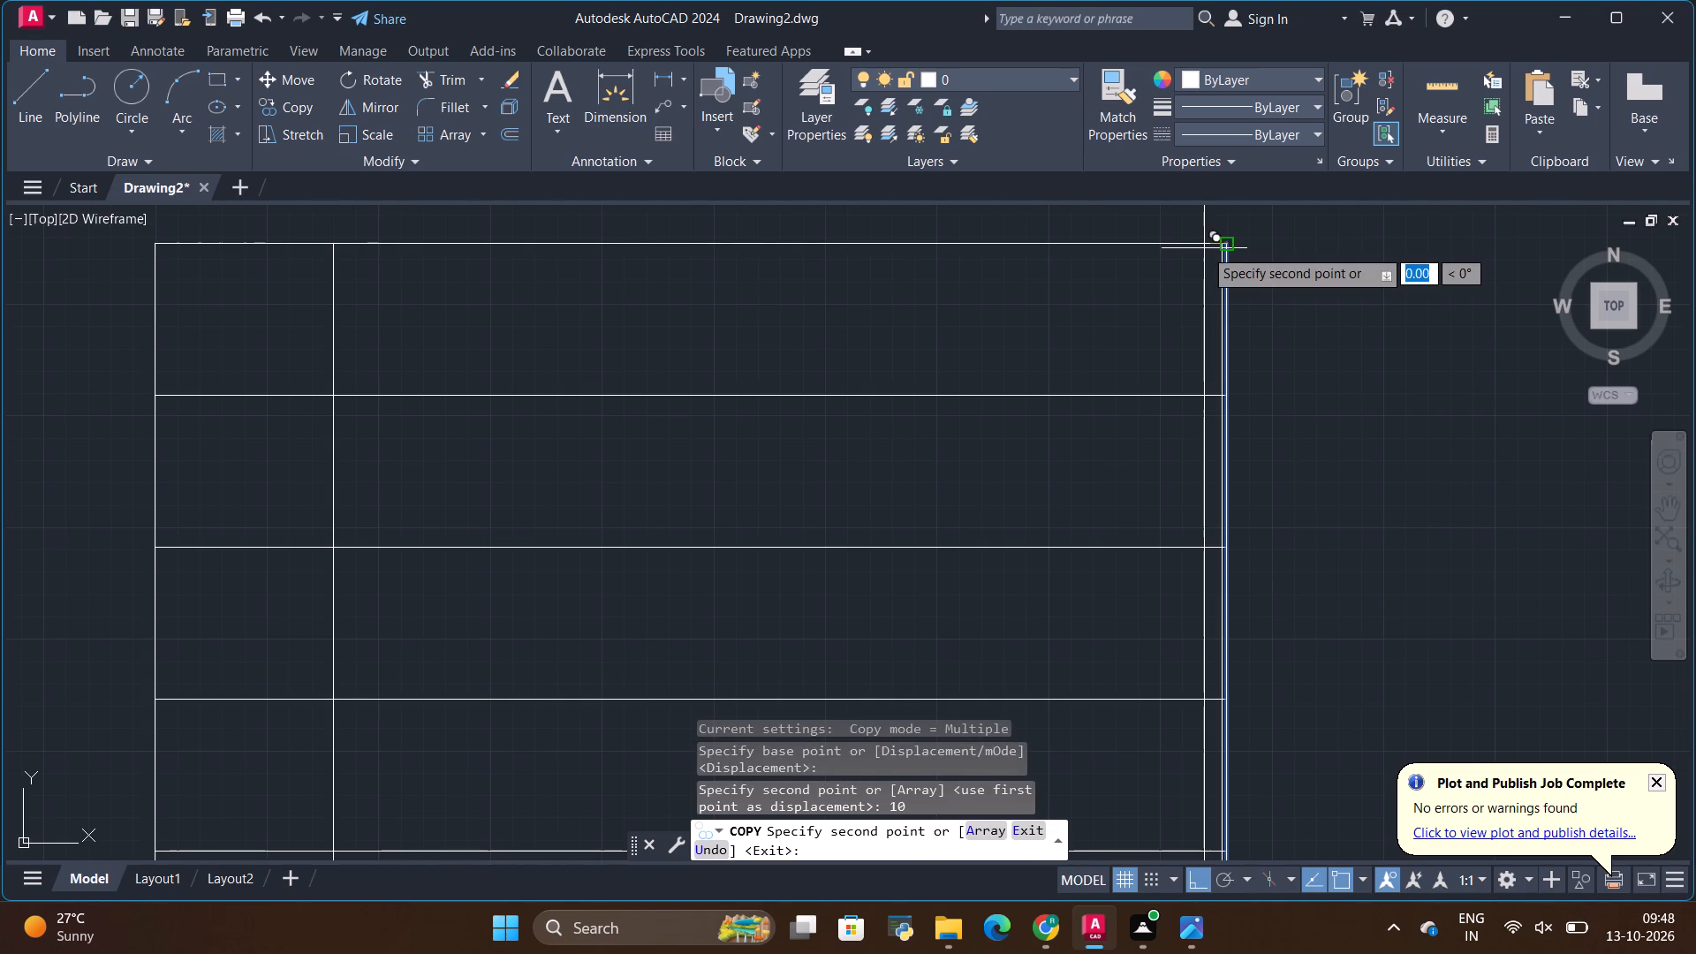
key(Escape)
Inspect the double line at the unit's right edge and compare it with the slatted strip in the Photos reference image.
scroll(1233, 221, down, 2)
scroll(1254, 269, up, 2)
scroll(1254, 269, down, 1)
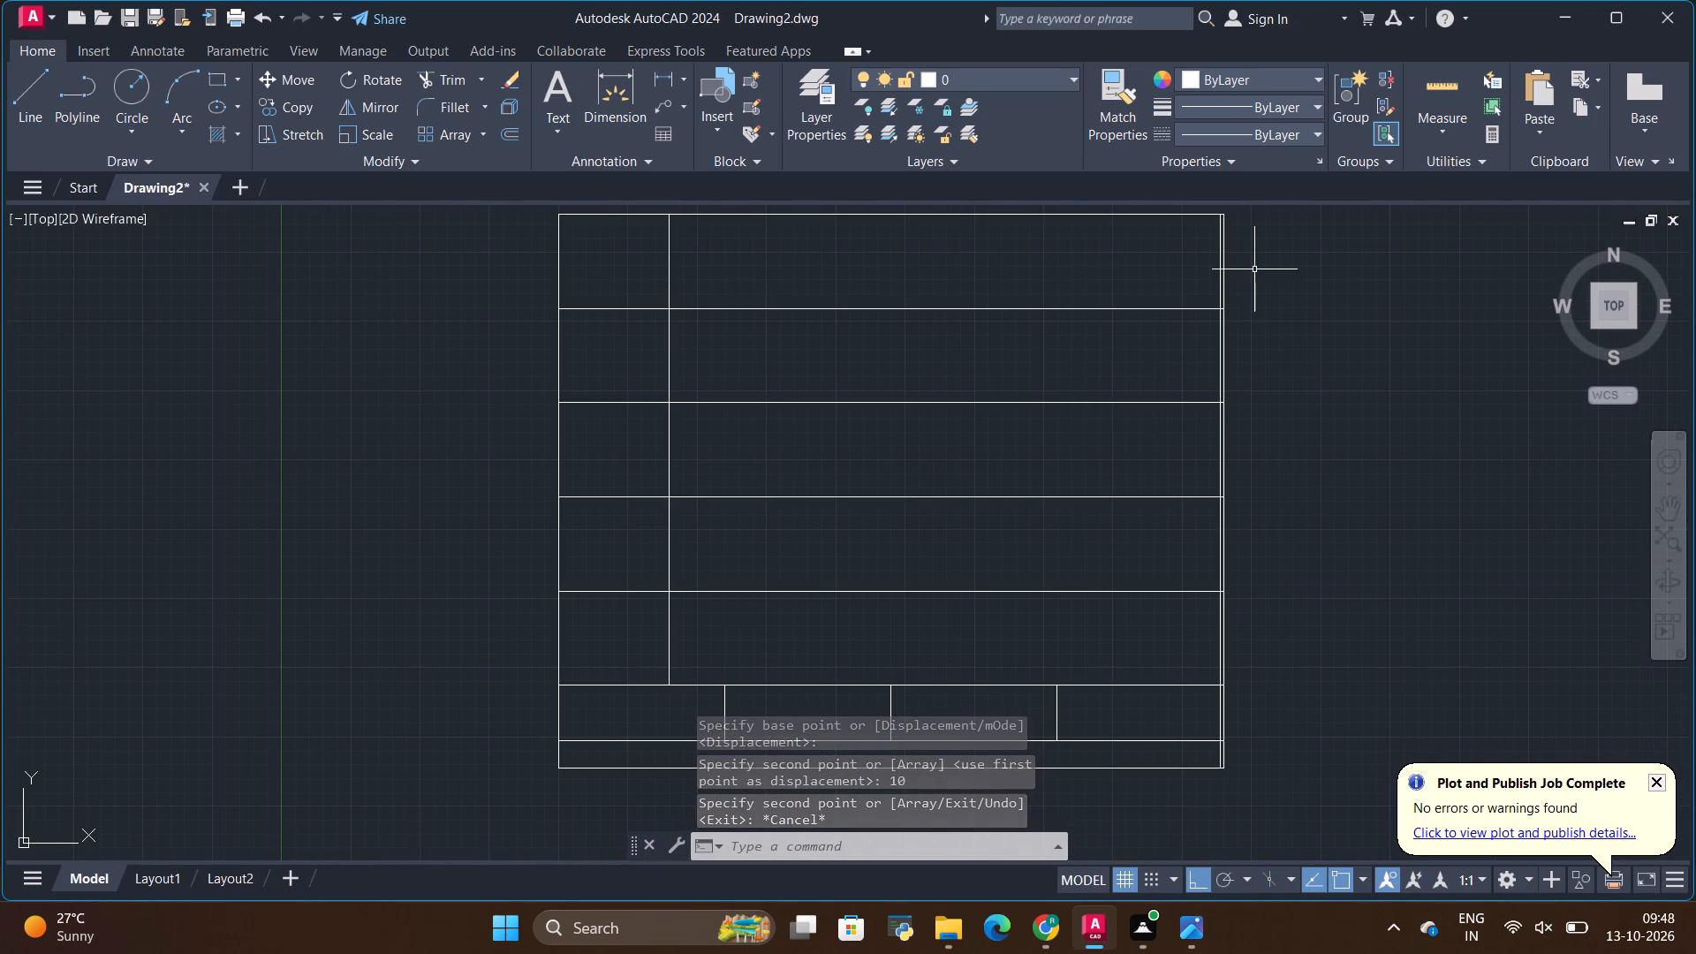
scroll(1247, 270, up, 2)
scroll(1247, 270, down, 3)
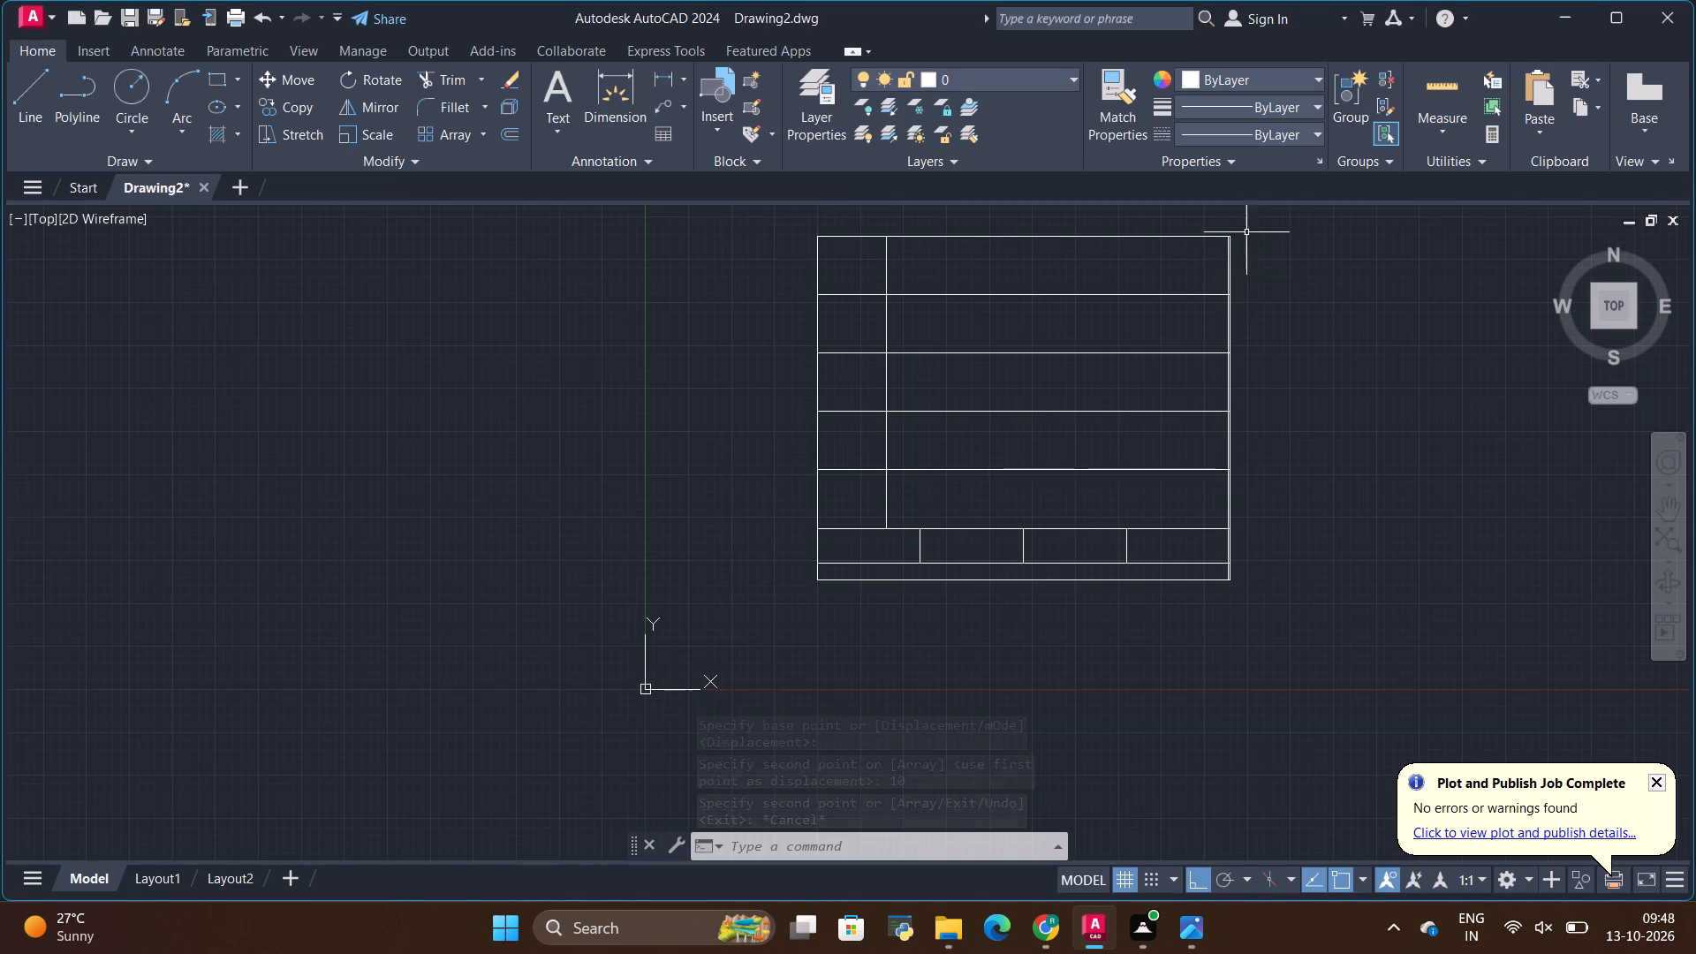
scroll(1244, 231, up, 4)
scroll(1201, 242, down, 3)
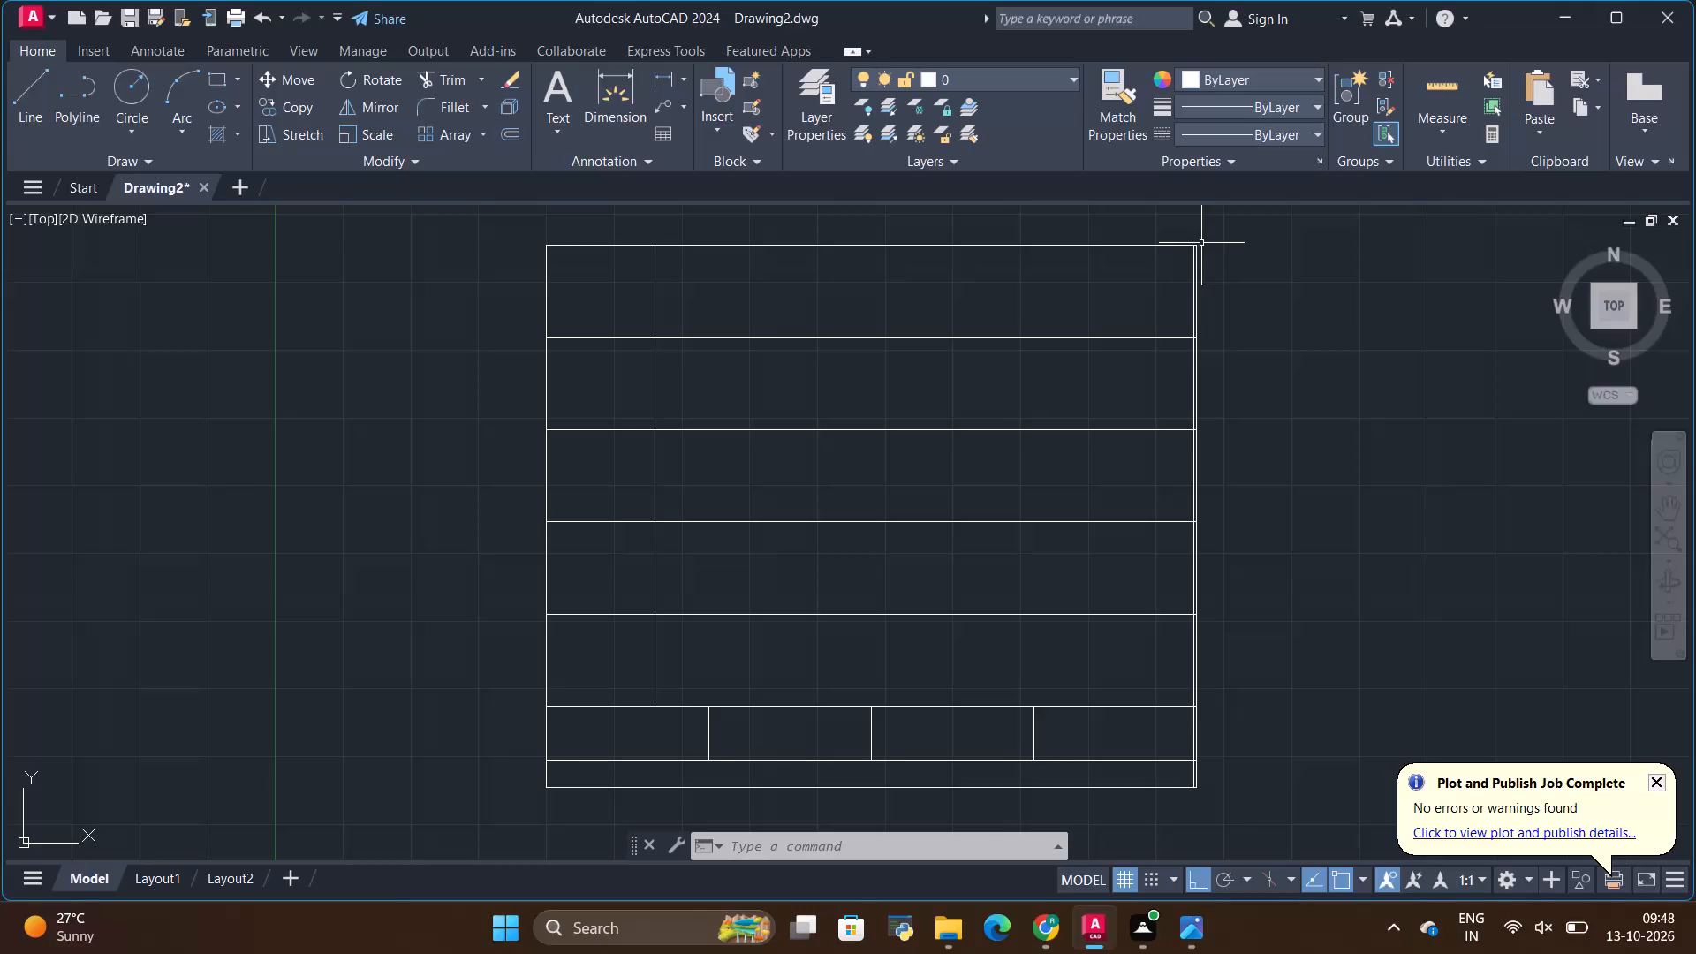
key(alt+Tab)
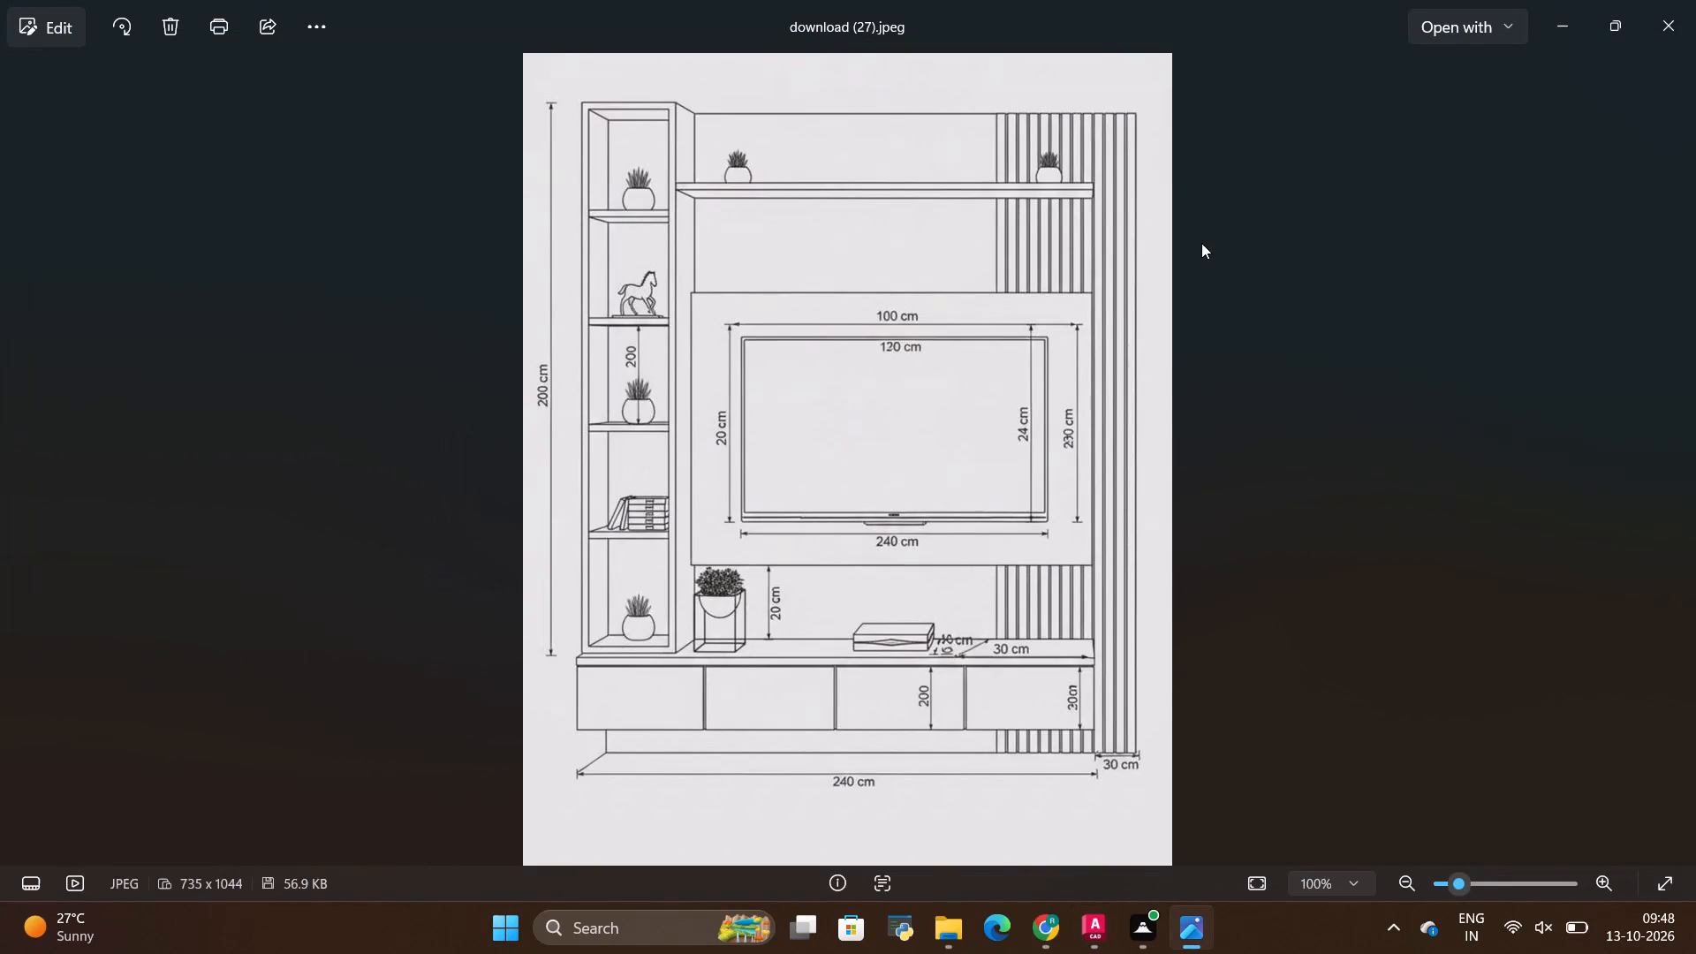
key(alt+Tab)
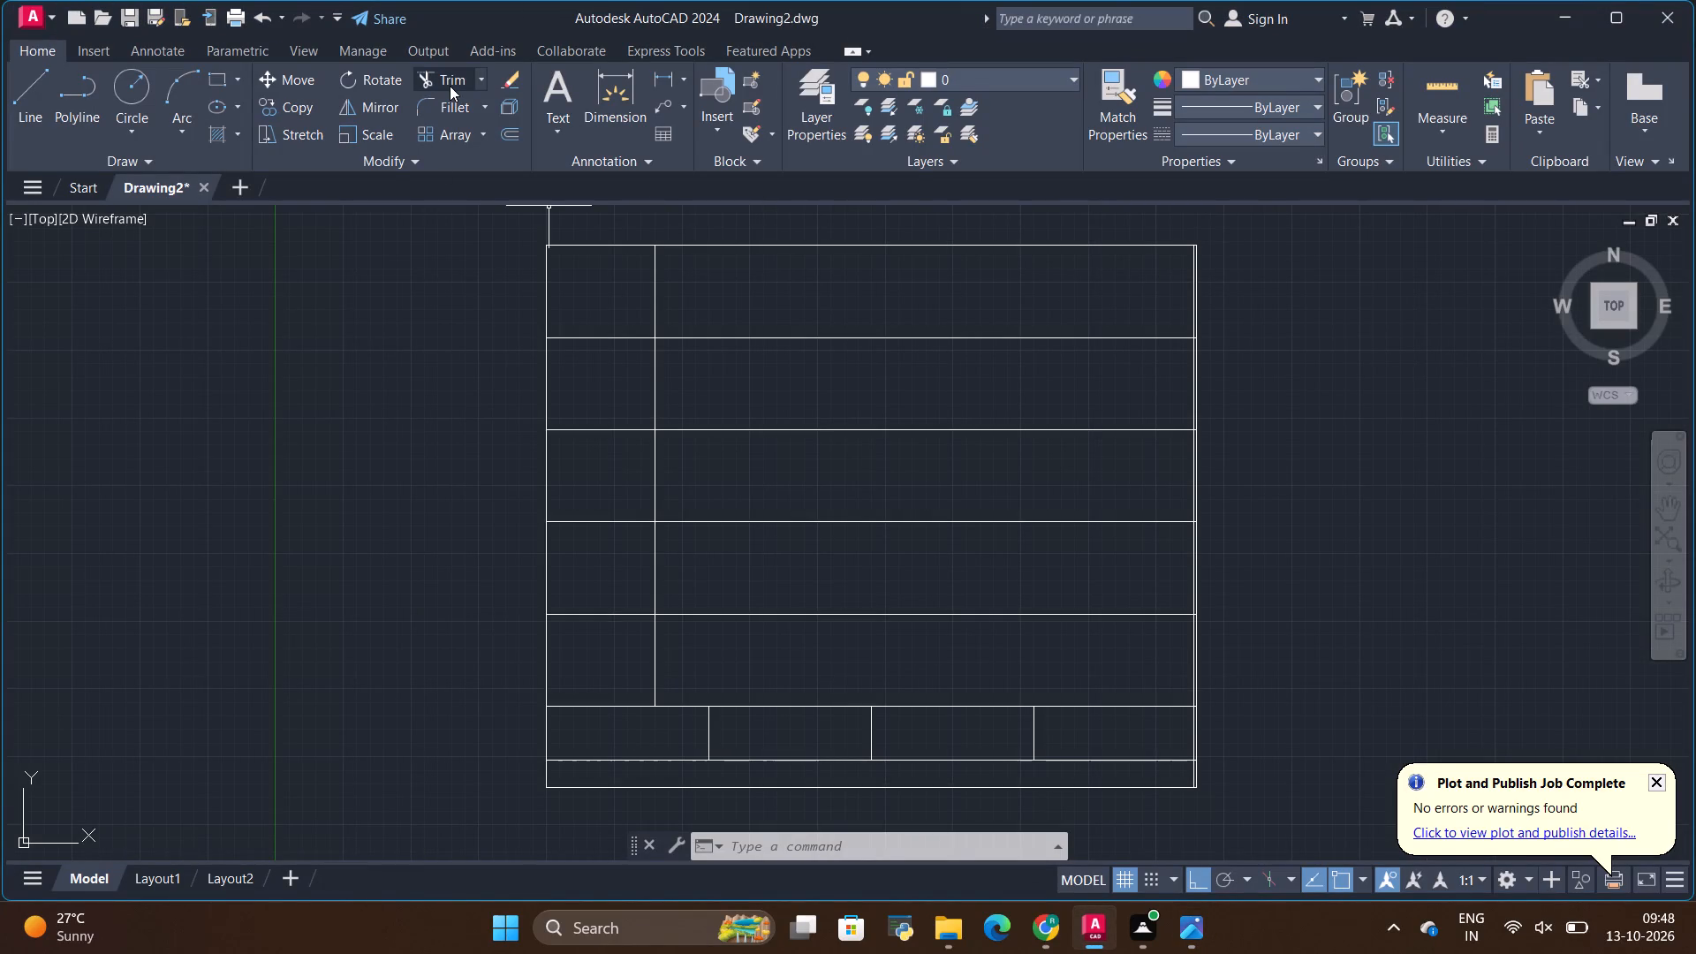
Trim the four shelf lines between the shelf column's right side and the inner right-edge line, clearing the TV panel area.
click(451, 80)
drag(792, 312, 816, 428)
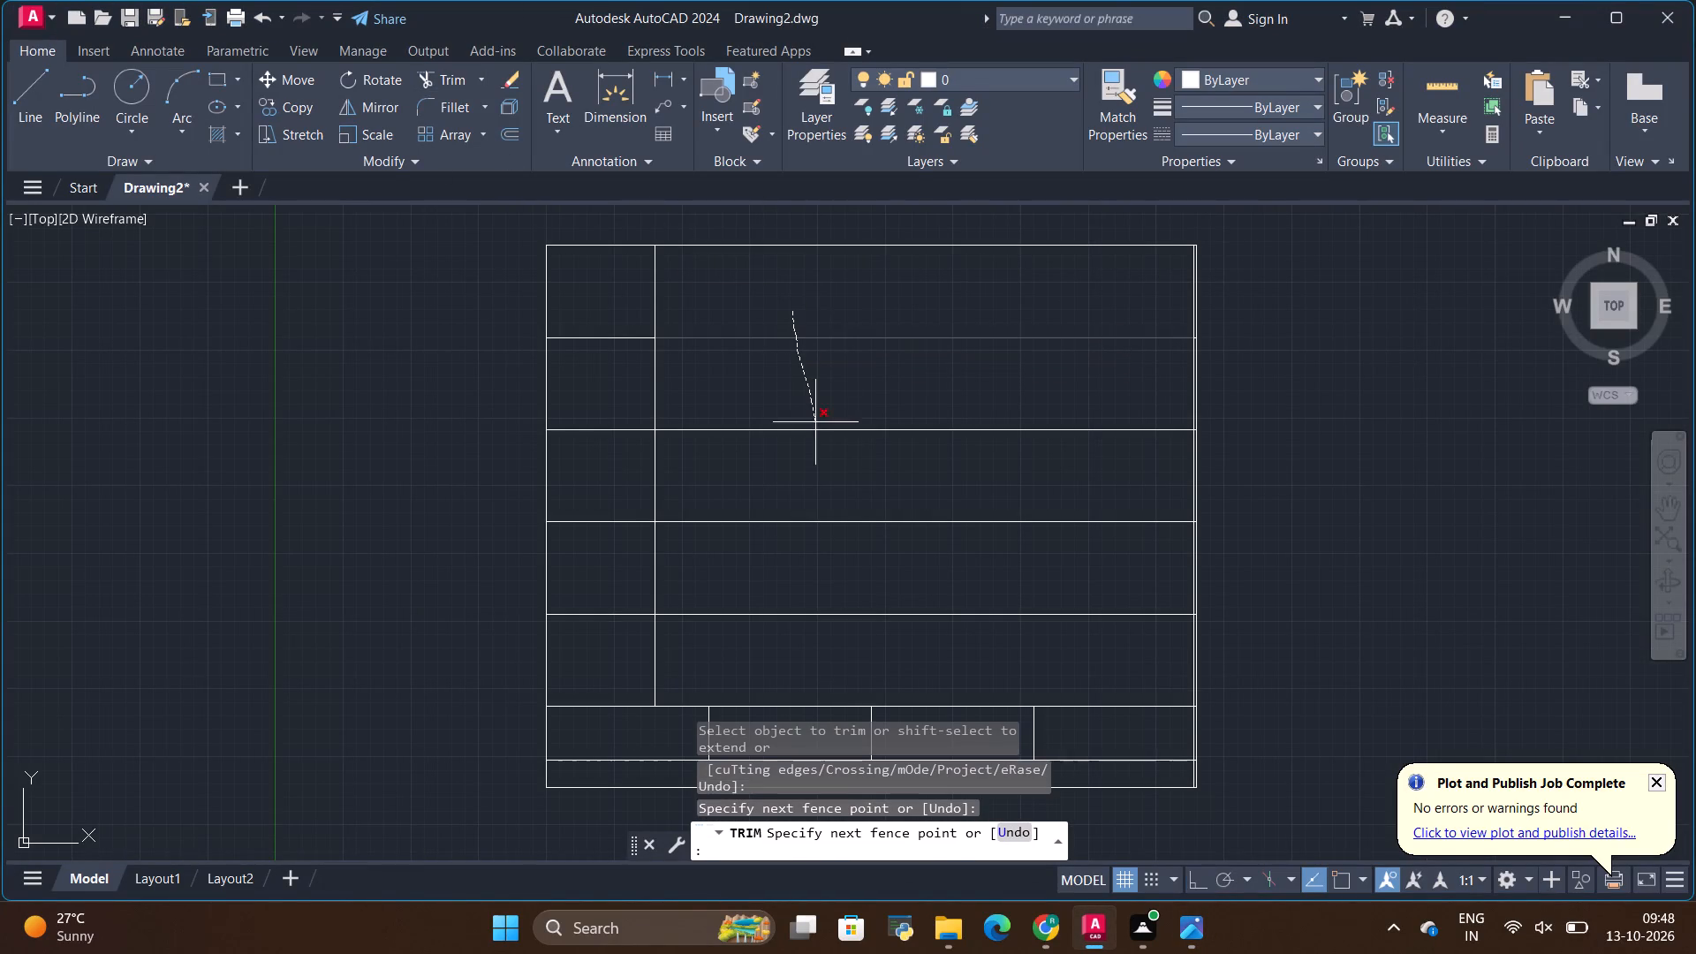
drag(816, 428, 836, 633)
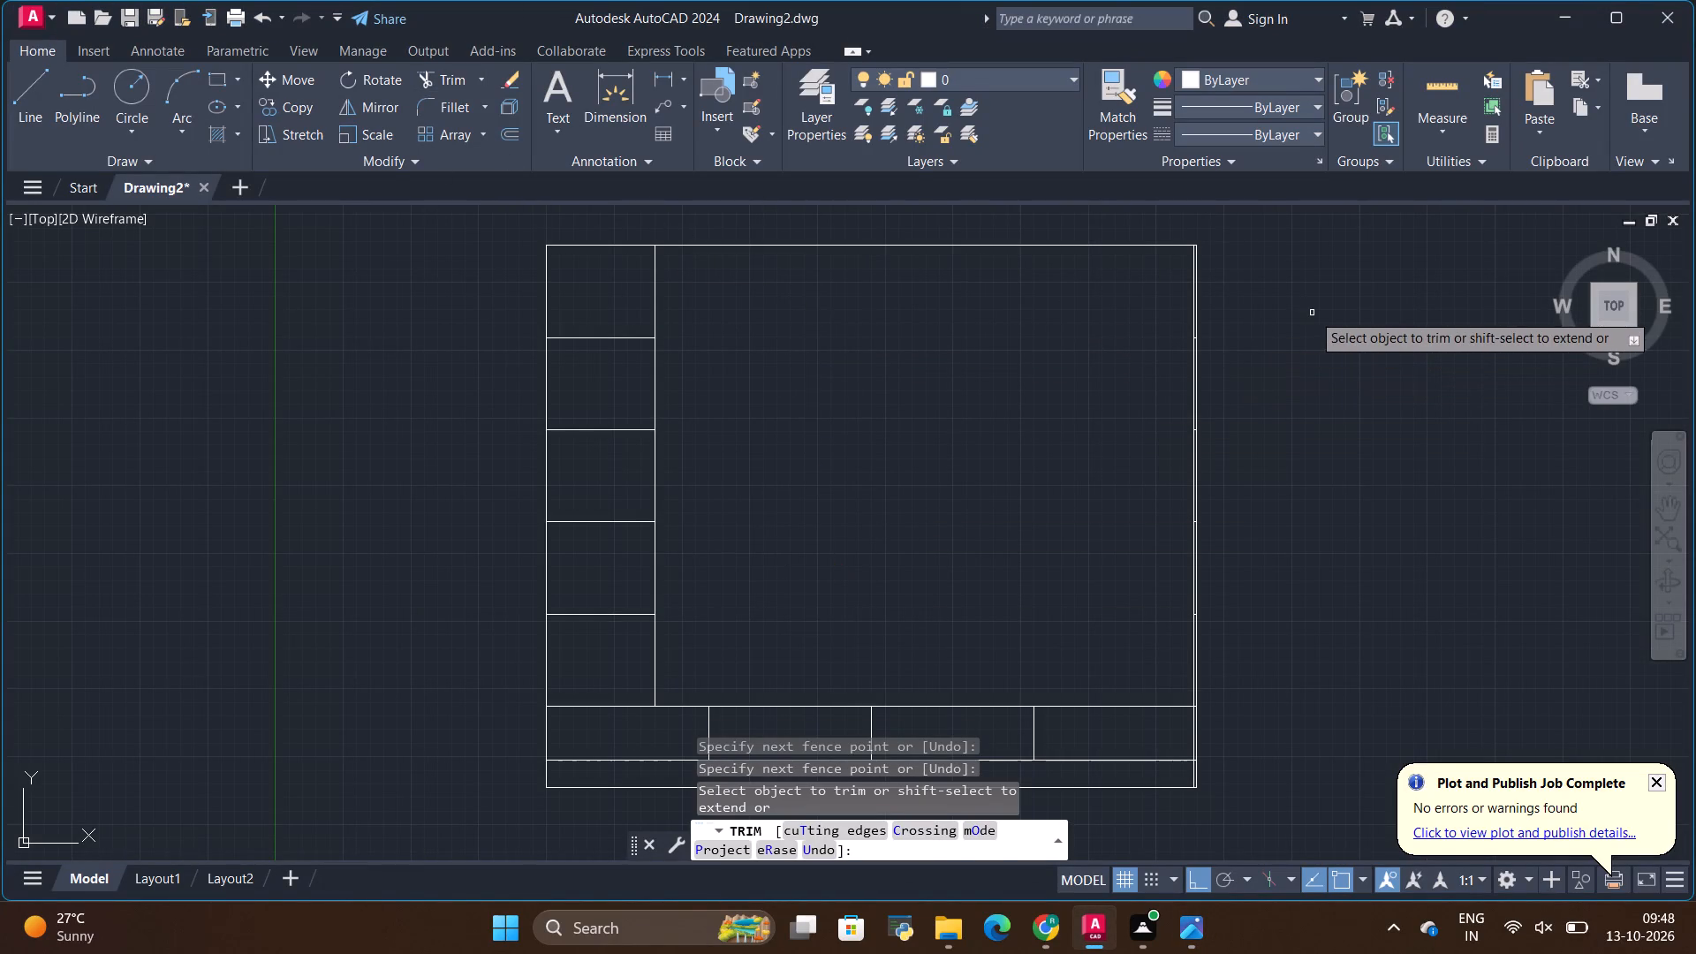
key(alt+Tab)
key(alt+Tab)
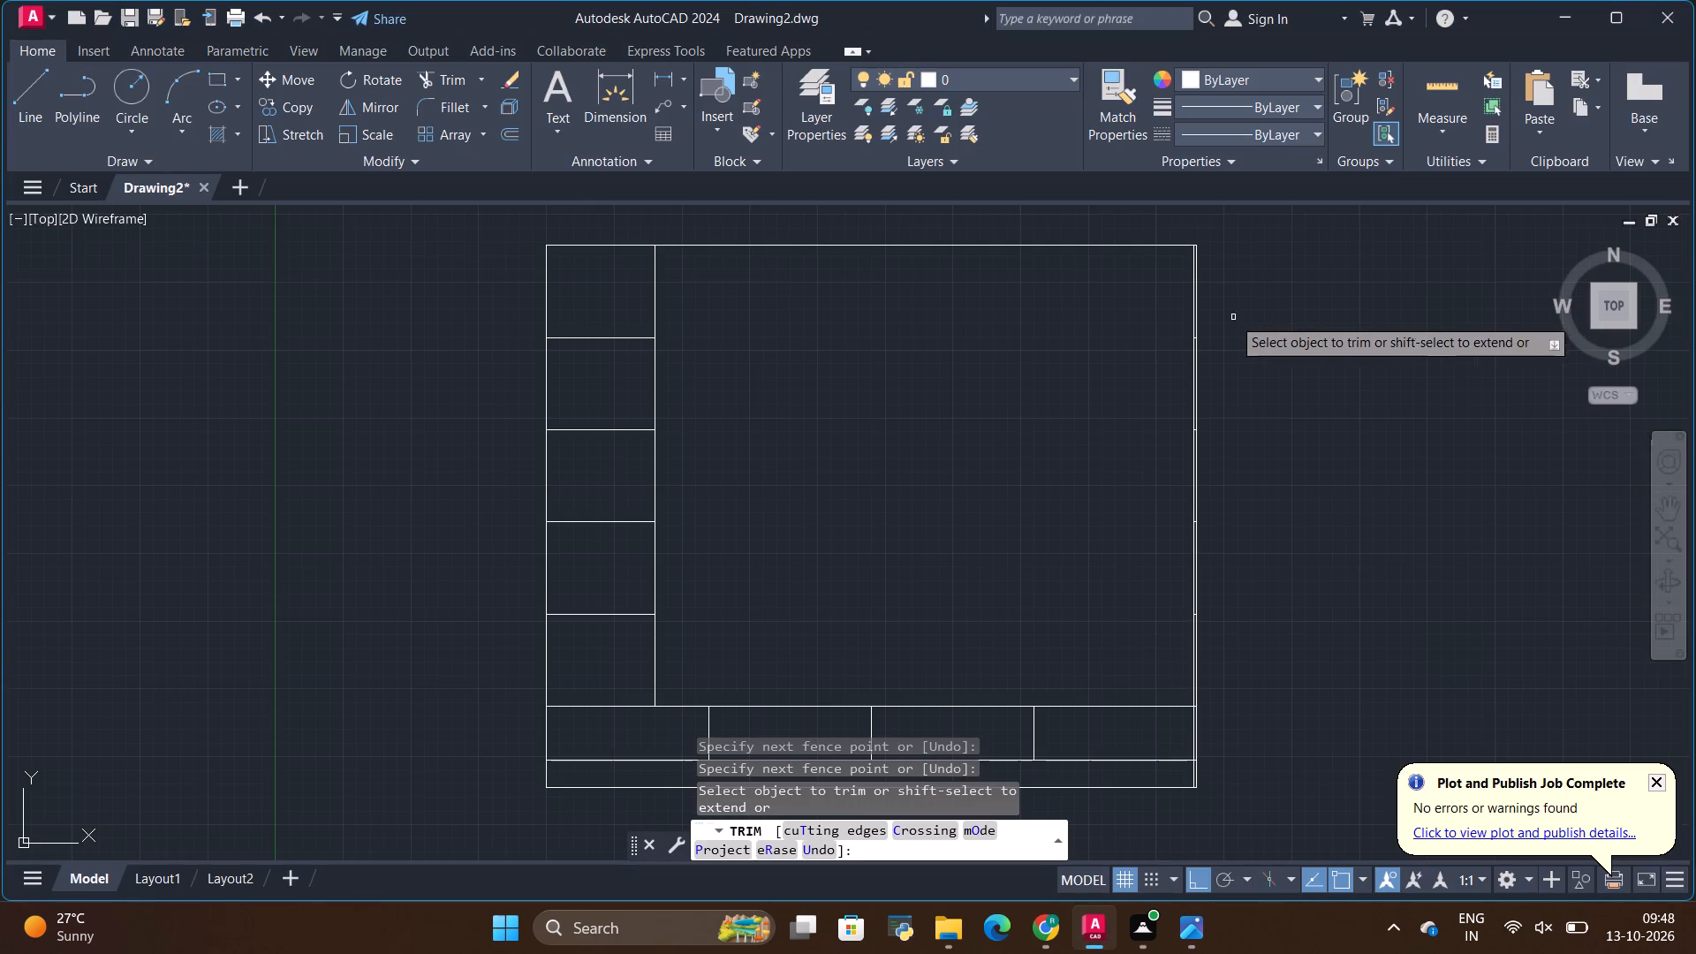
scroll(1176, 280, up, 2)
scroll(1182, 234, down, 2)
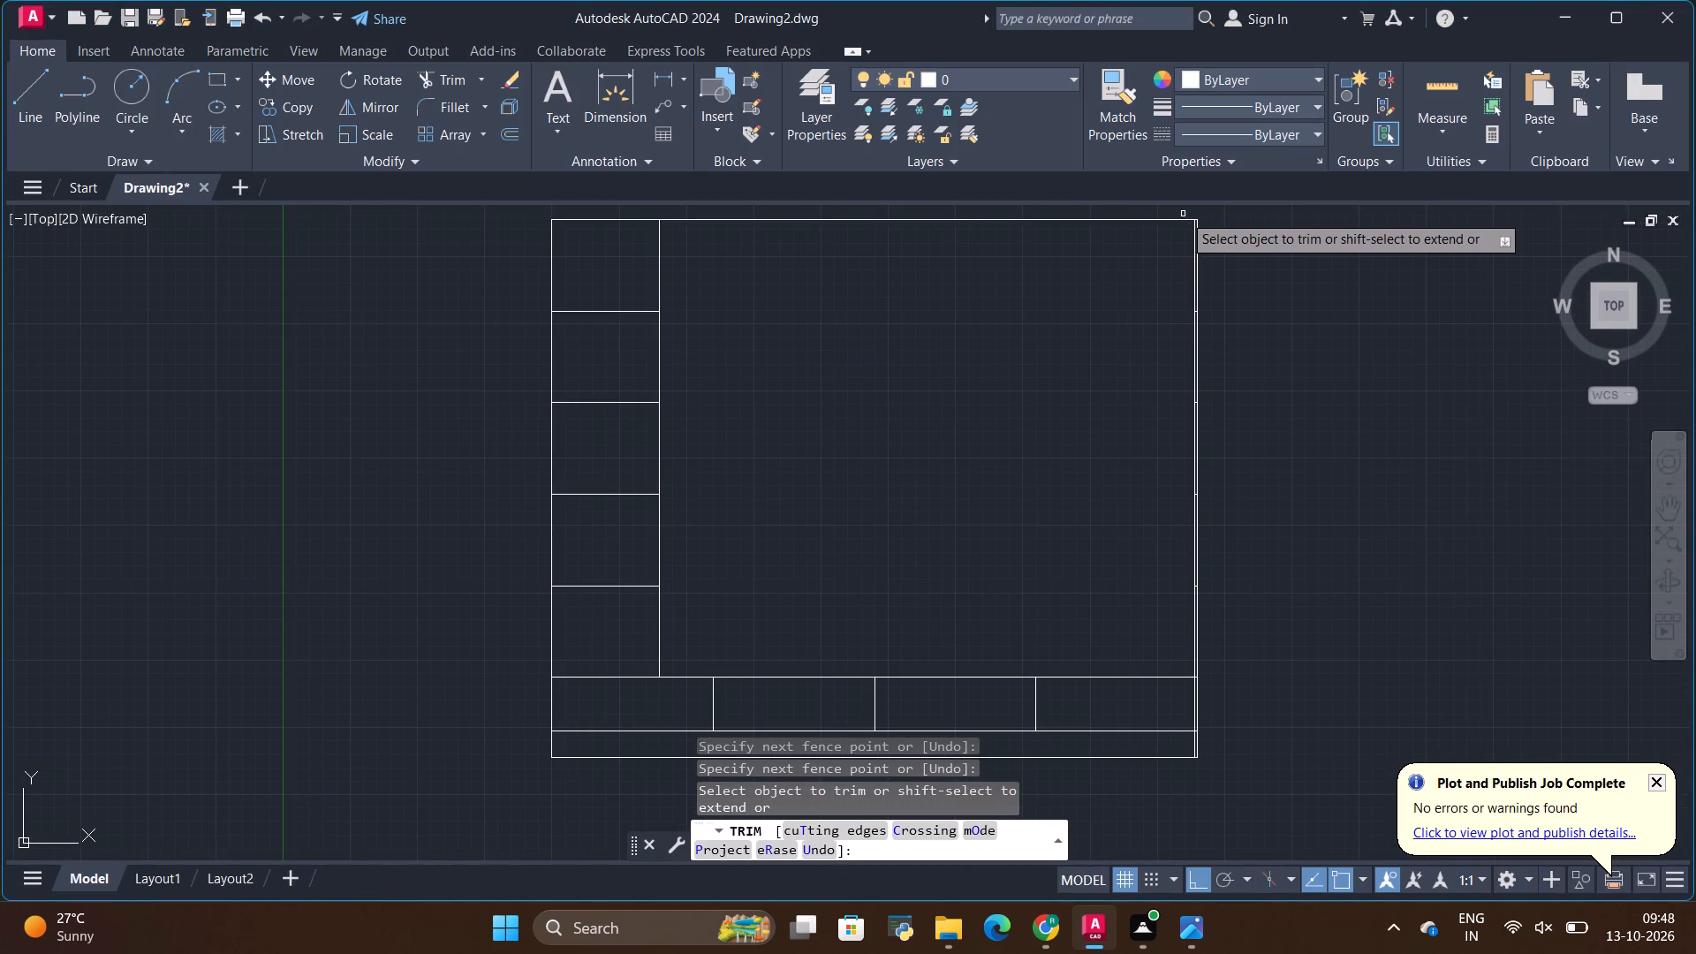
Examine the double line at the outline's upper-right corner and compare it with the slatted strip in the Photos reference image.
scroll(1183, 213, up, 2)
scroll(1234, 259, down, 3)
scroll(1236, 239, up, 6)
scroll(1201, 382, down, 2)
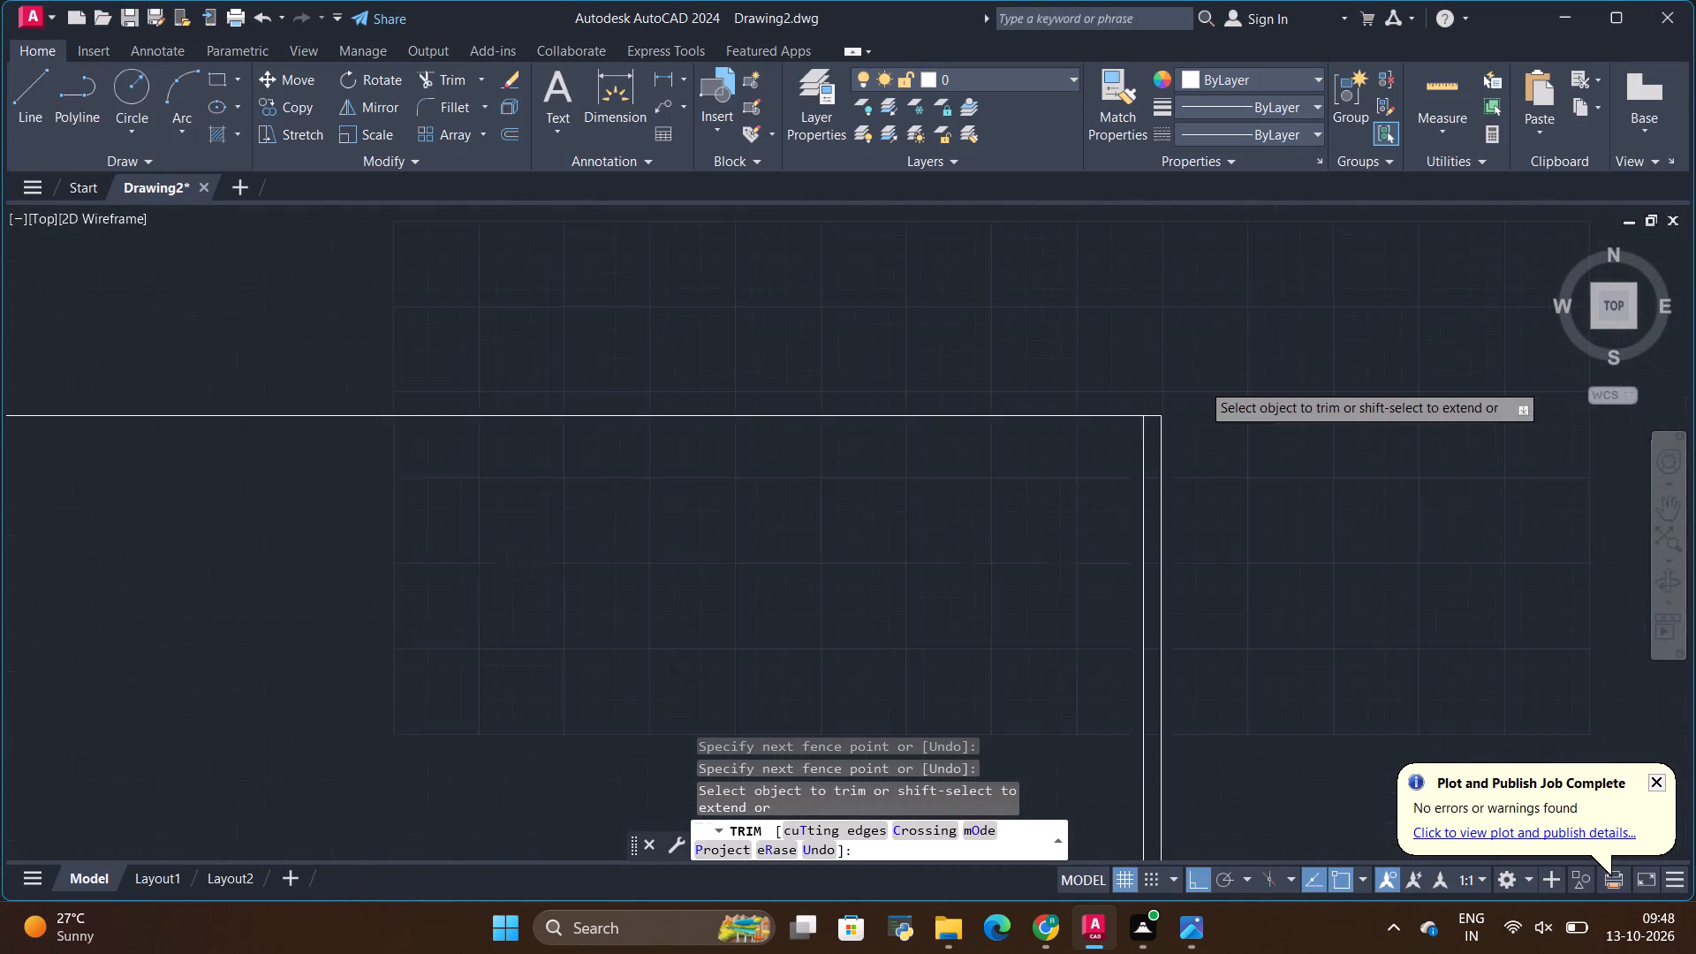
scroll(1185, 433, up, 2)
key(space)
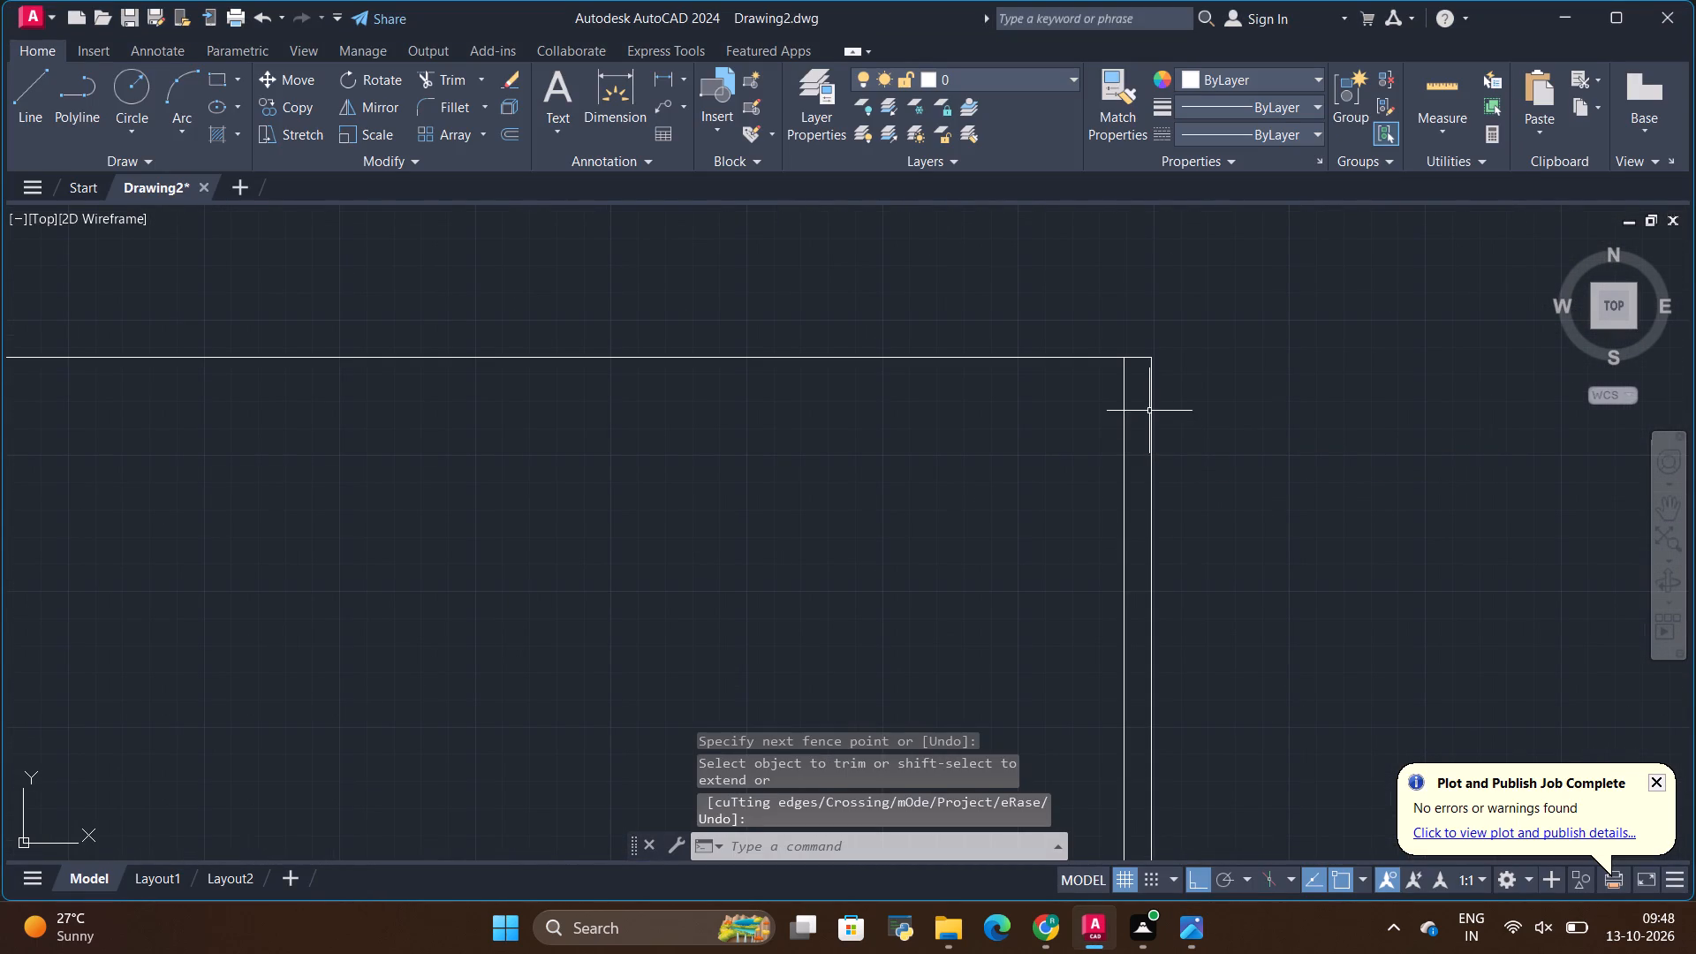
click(1149, 411)
click(1124, 398)
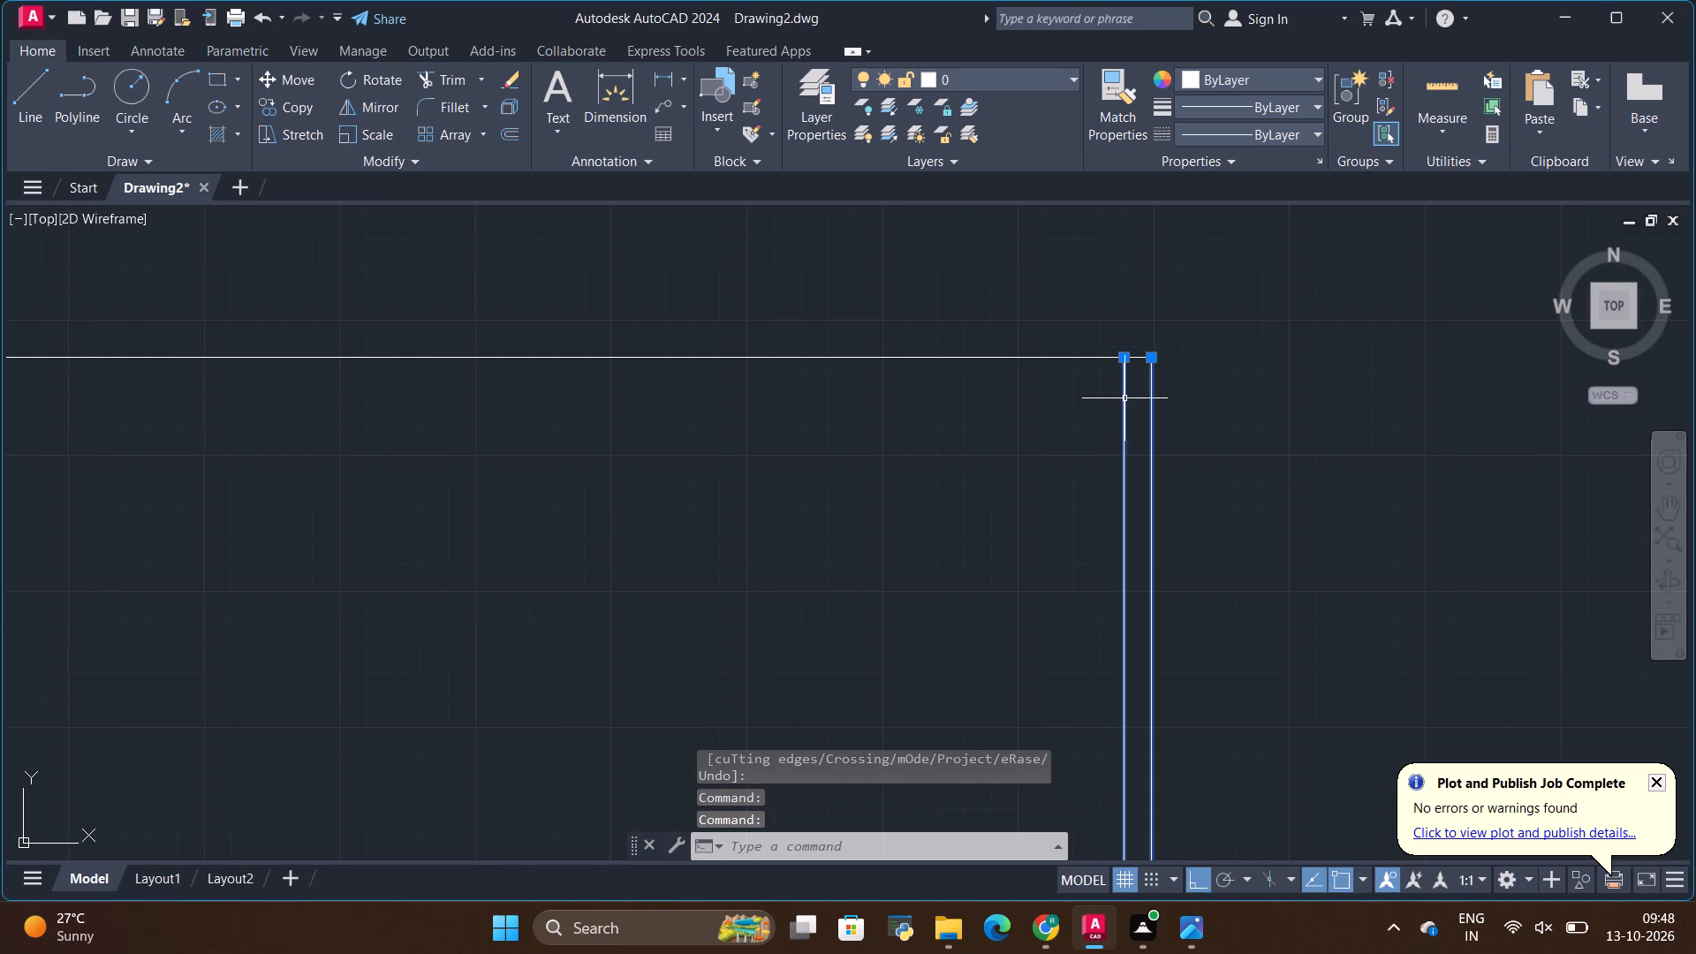
key(alt+Tab)
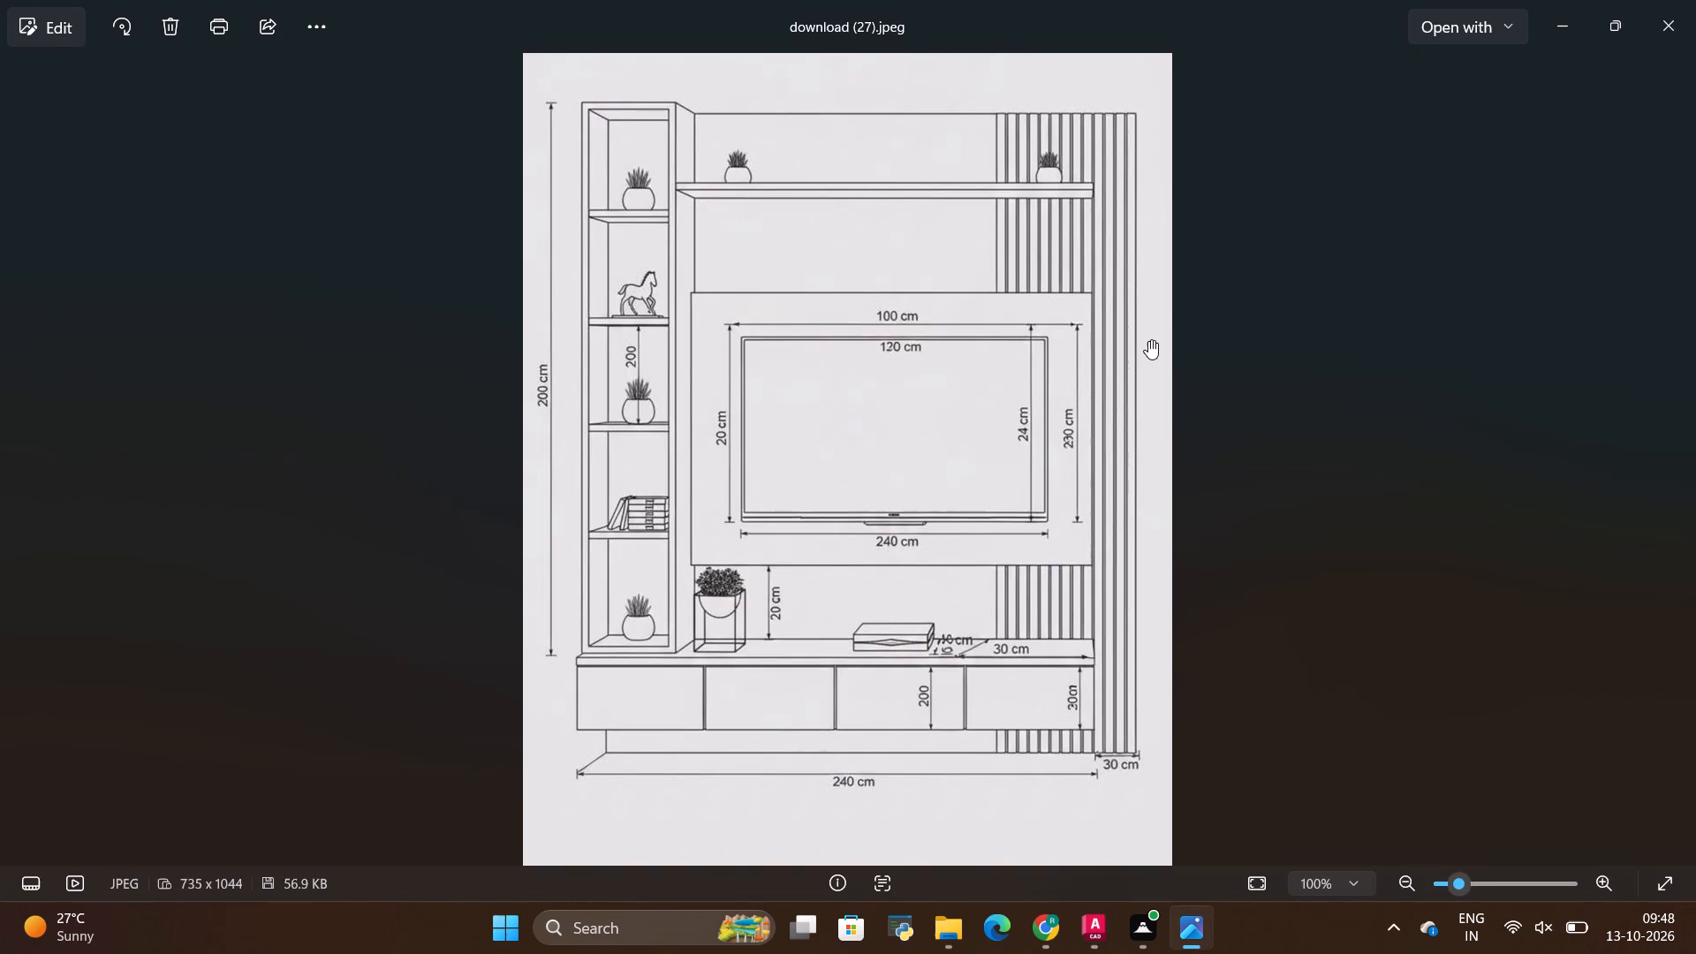
key(alt+Tab)
key(Escape)
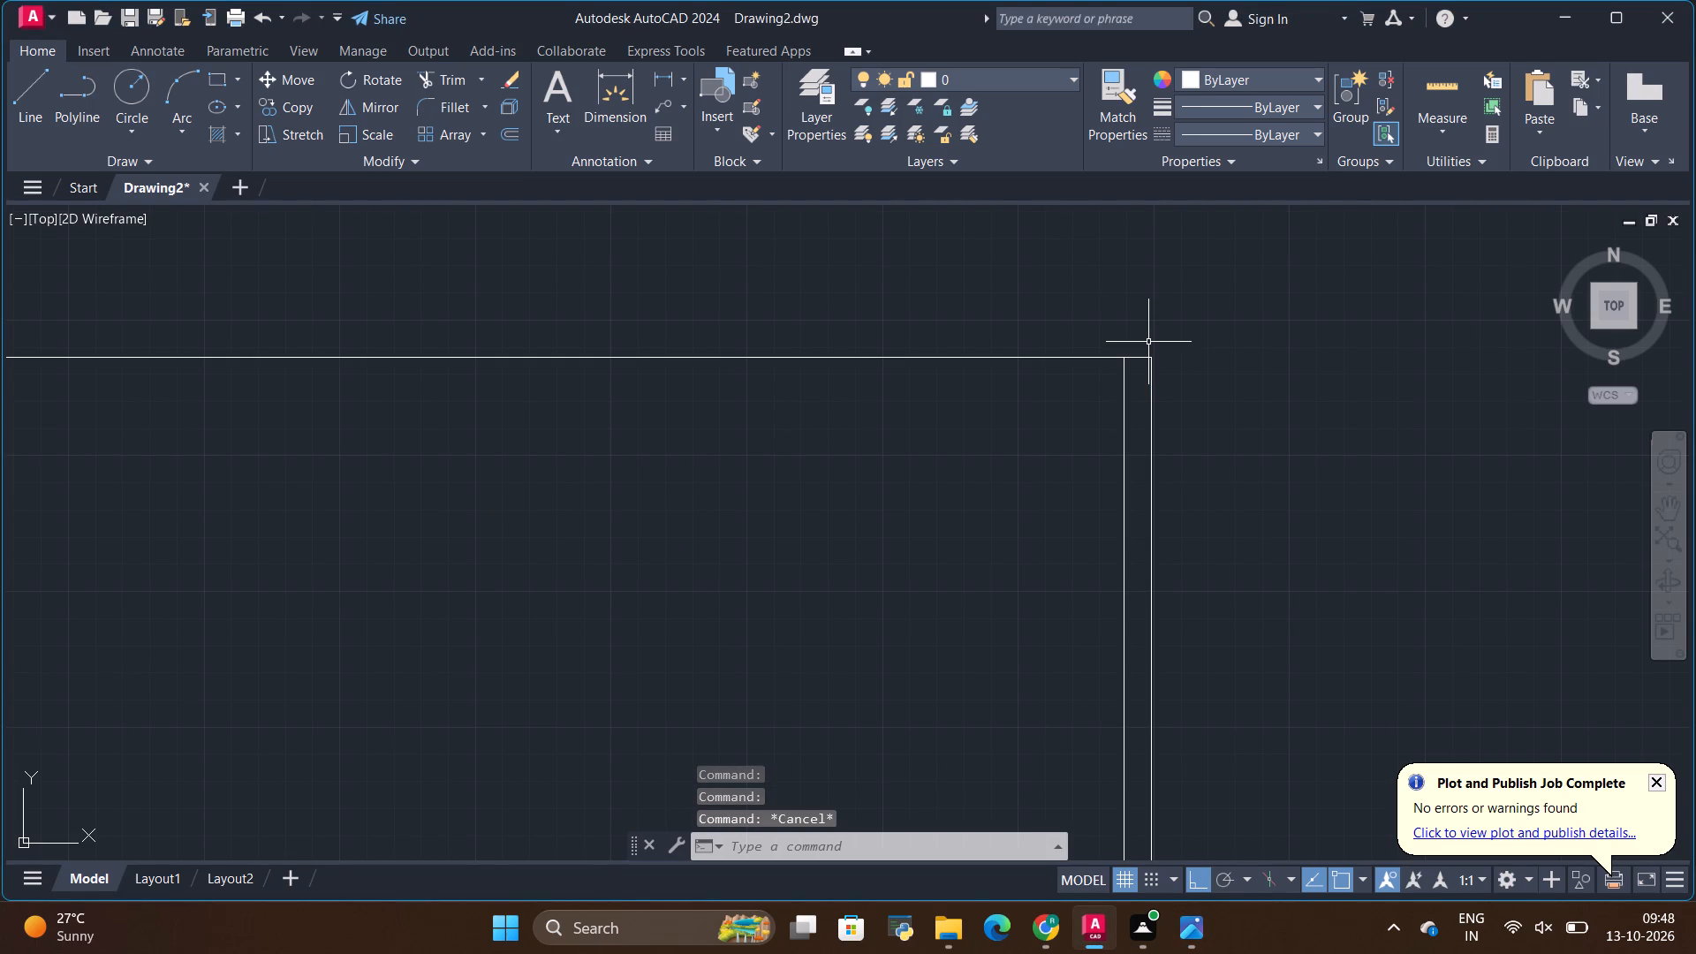
scroll(1133, 409, up, 1)
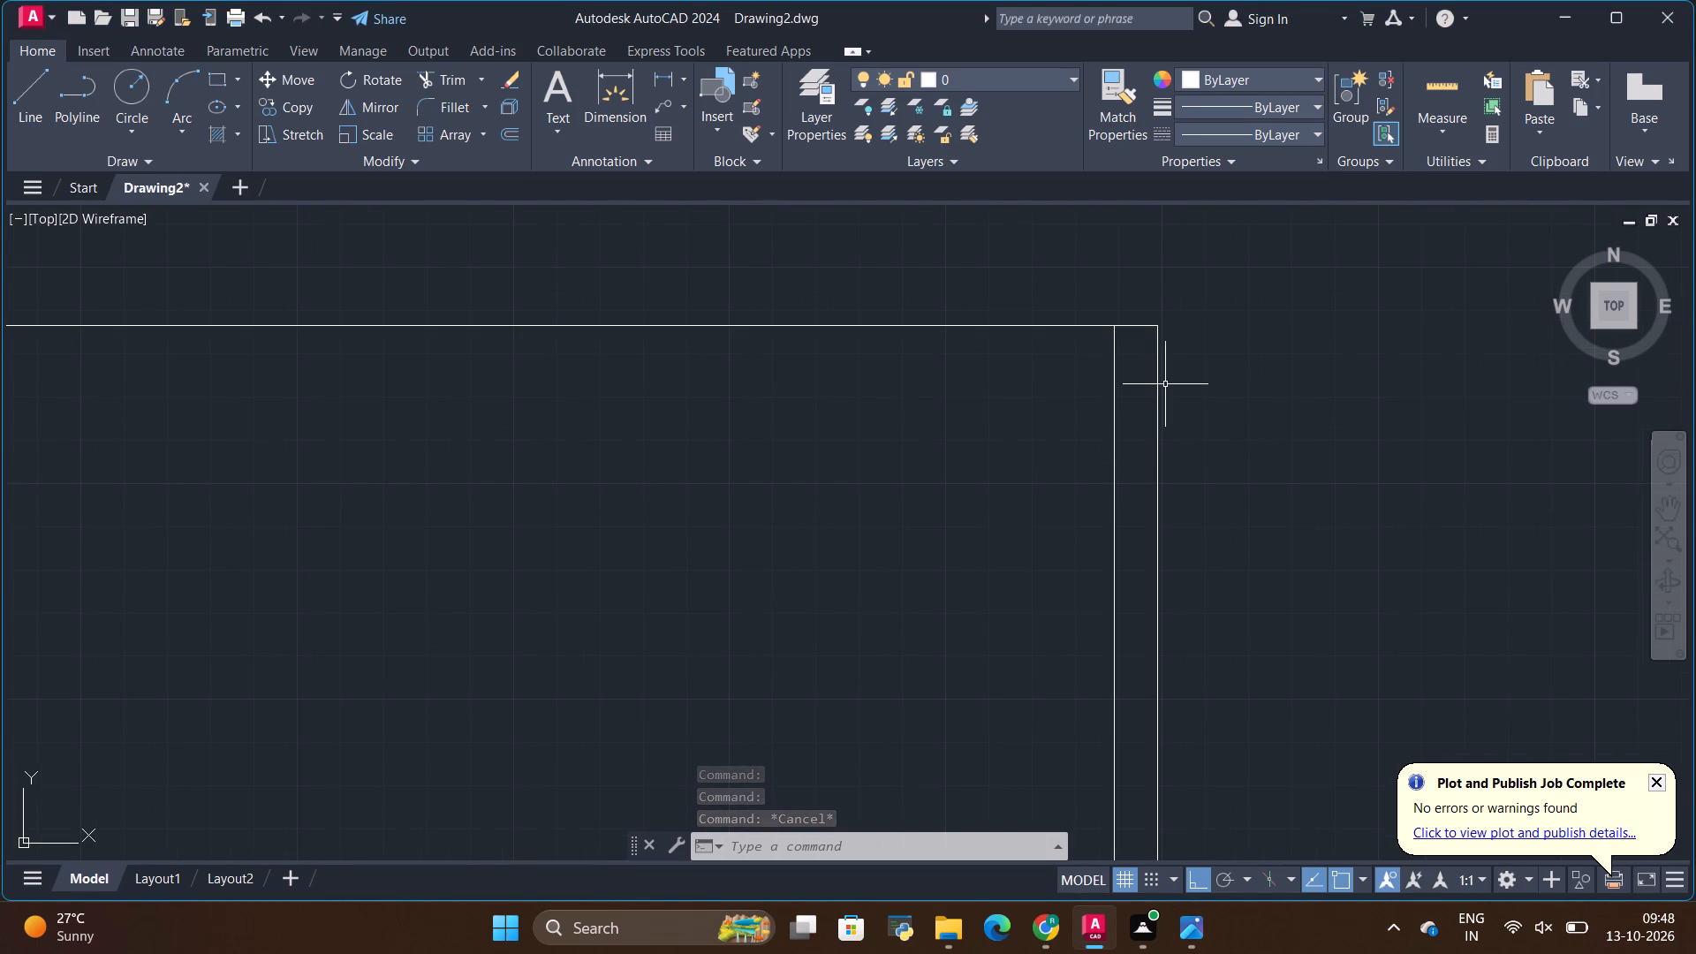
Trim away the inner vertical line beside the outline's right edge.
click(454, 77)
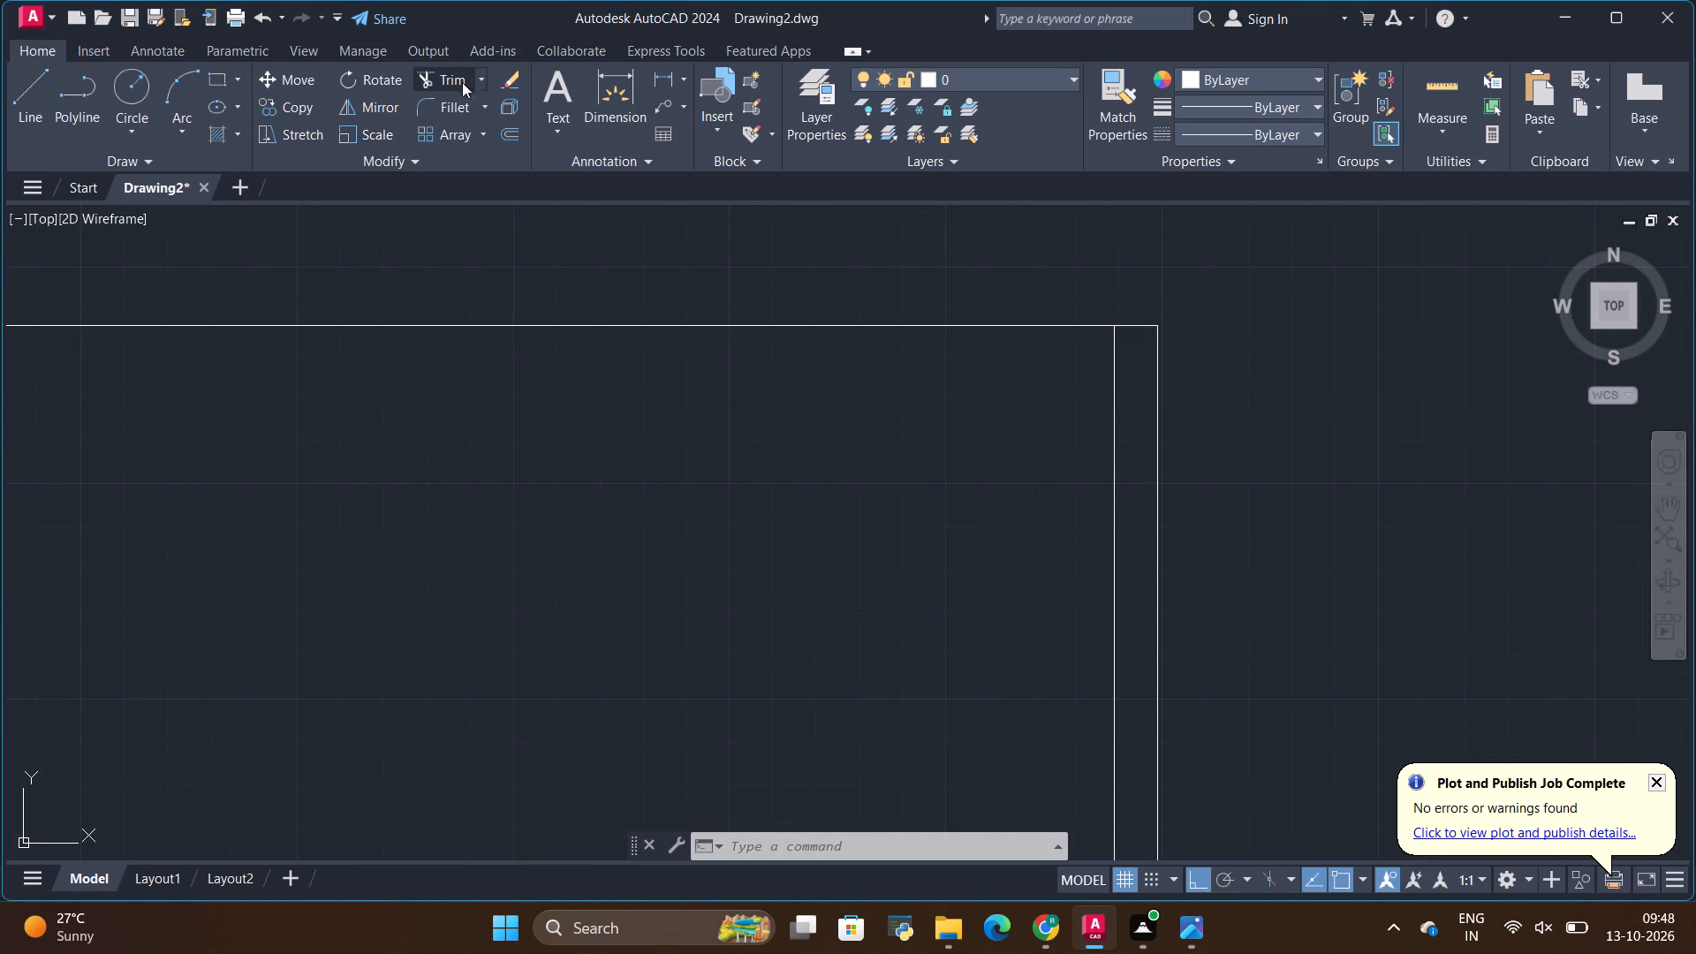
drag(1129, 397, 1093, 411)
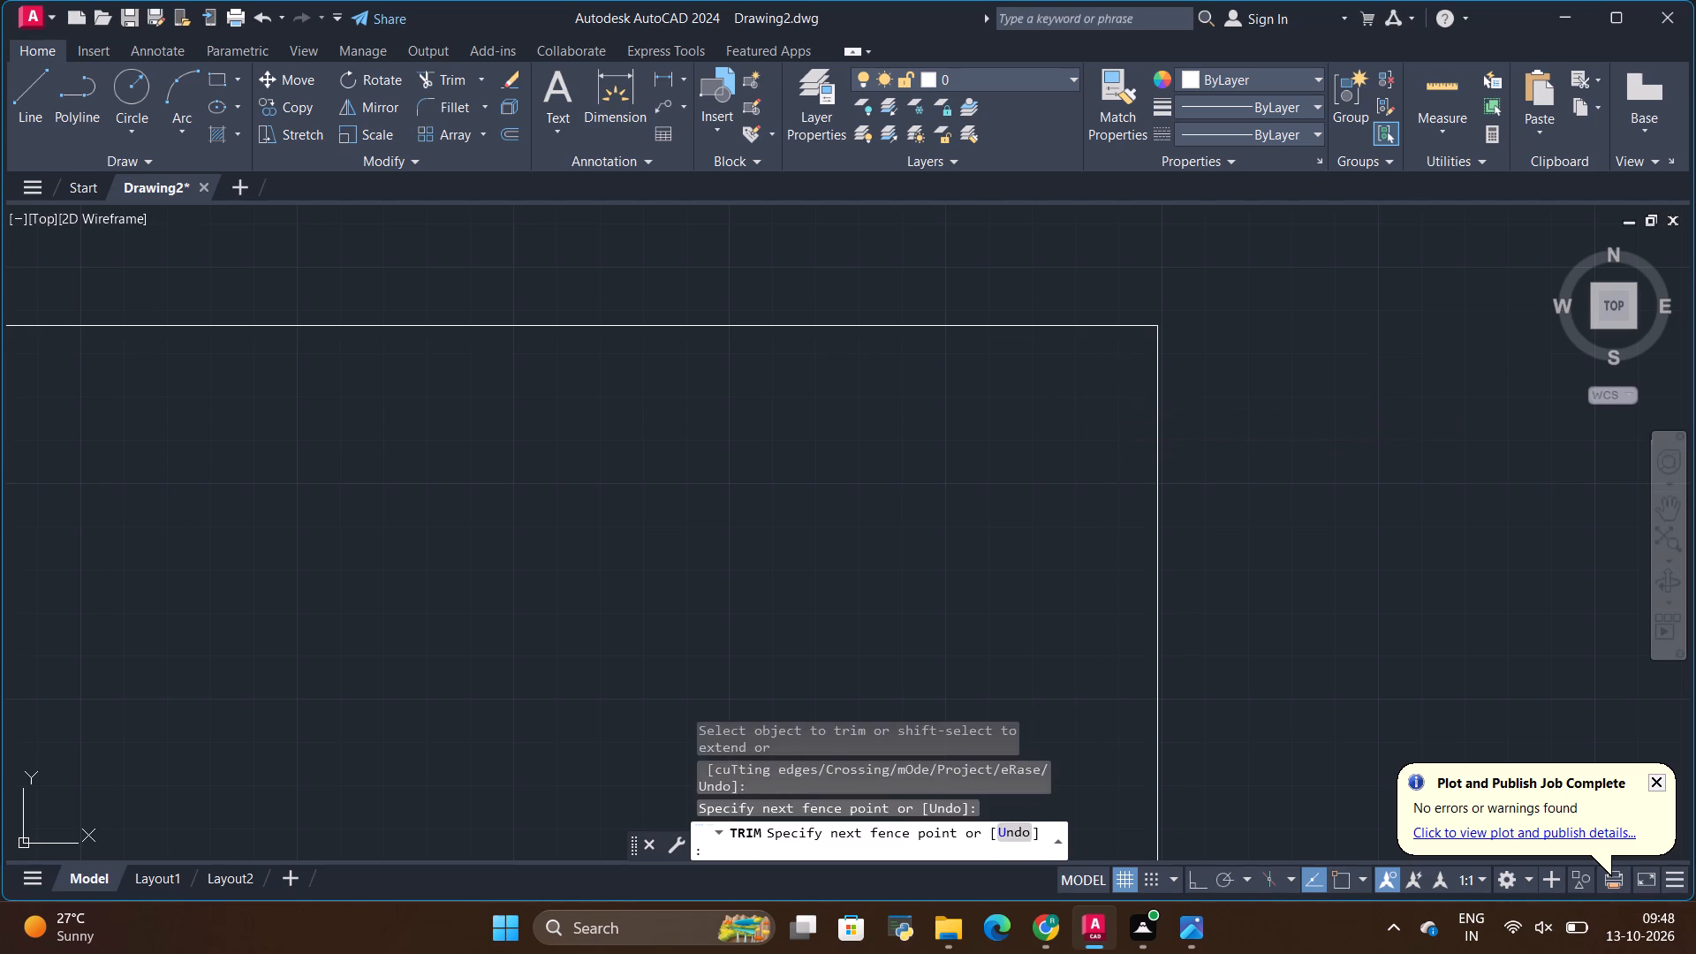
key(Escape)
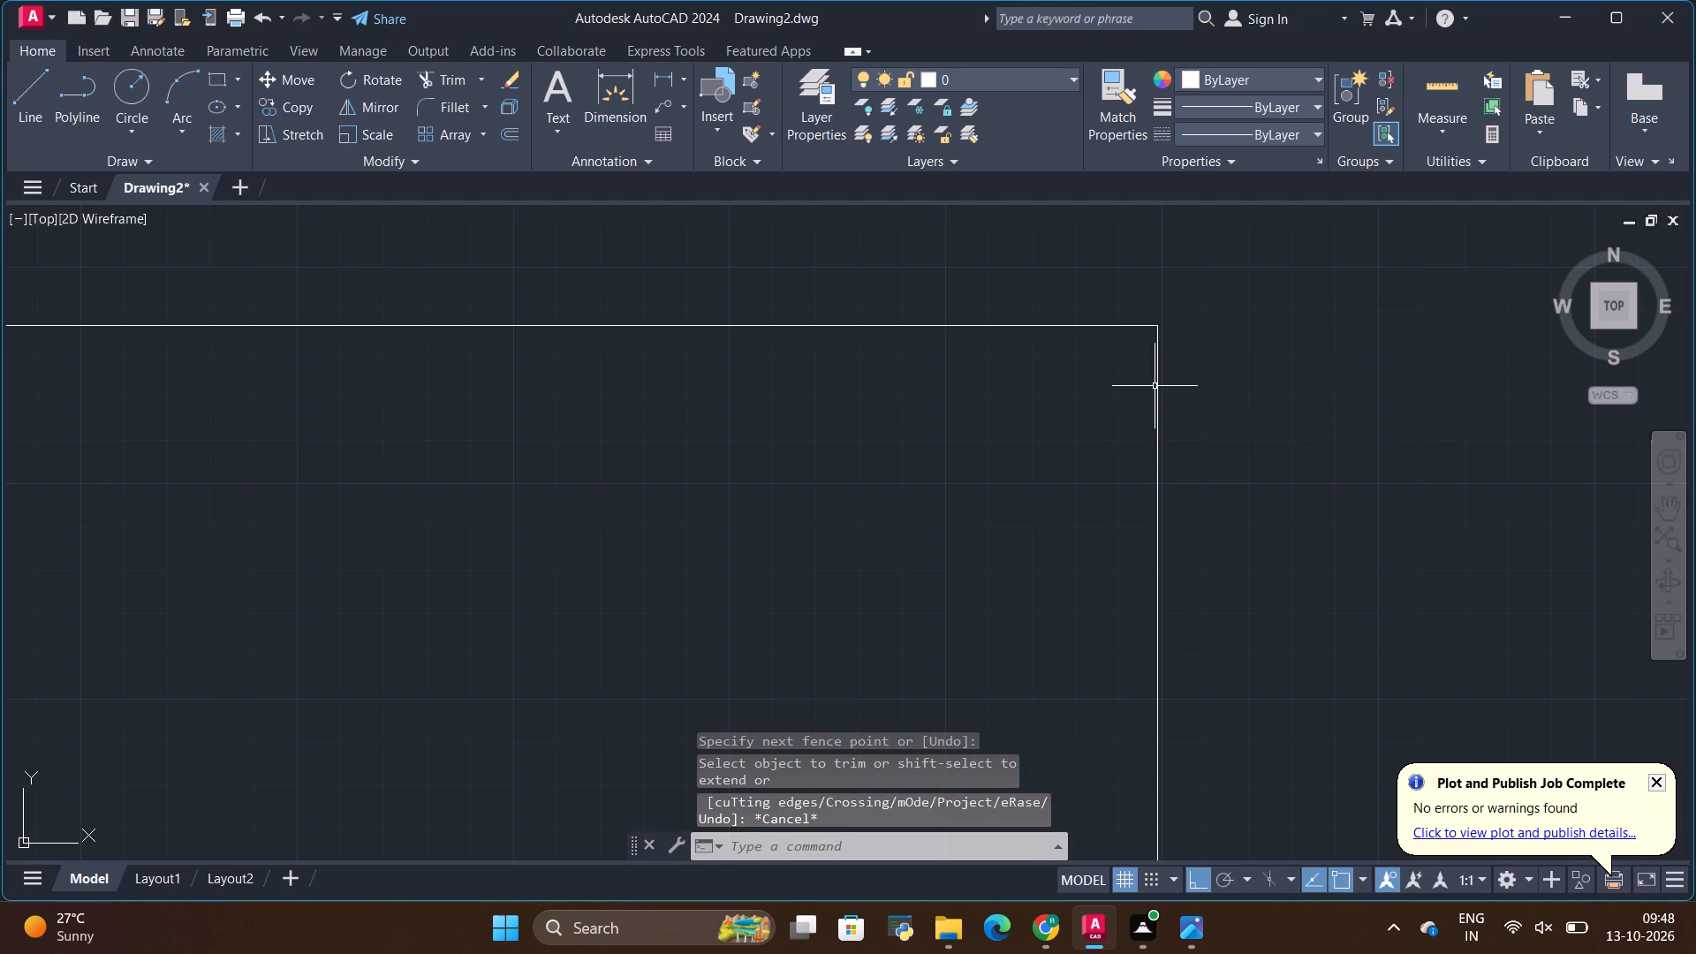
Copy the outline's right vertical edge 15 mm and 17 mm to the left, using its top endpoint as base point.
click(1159, 382)
click(300, 102)
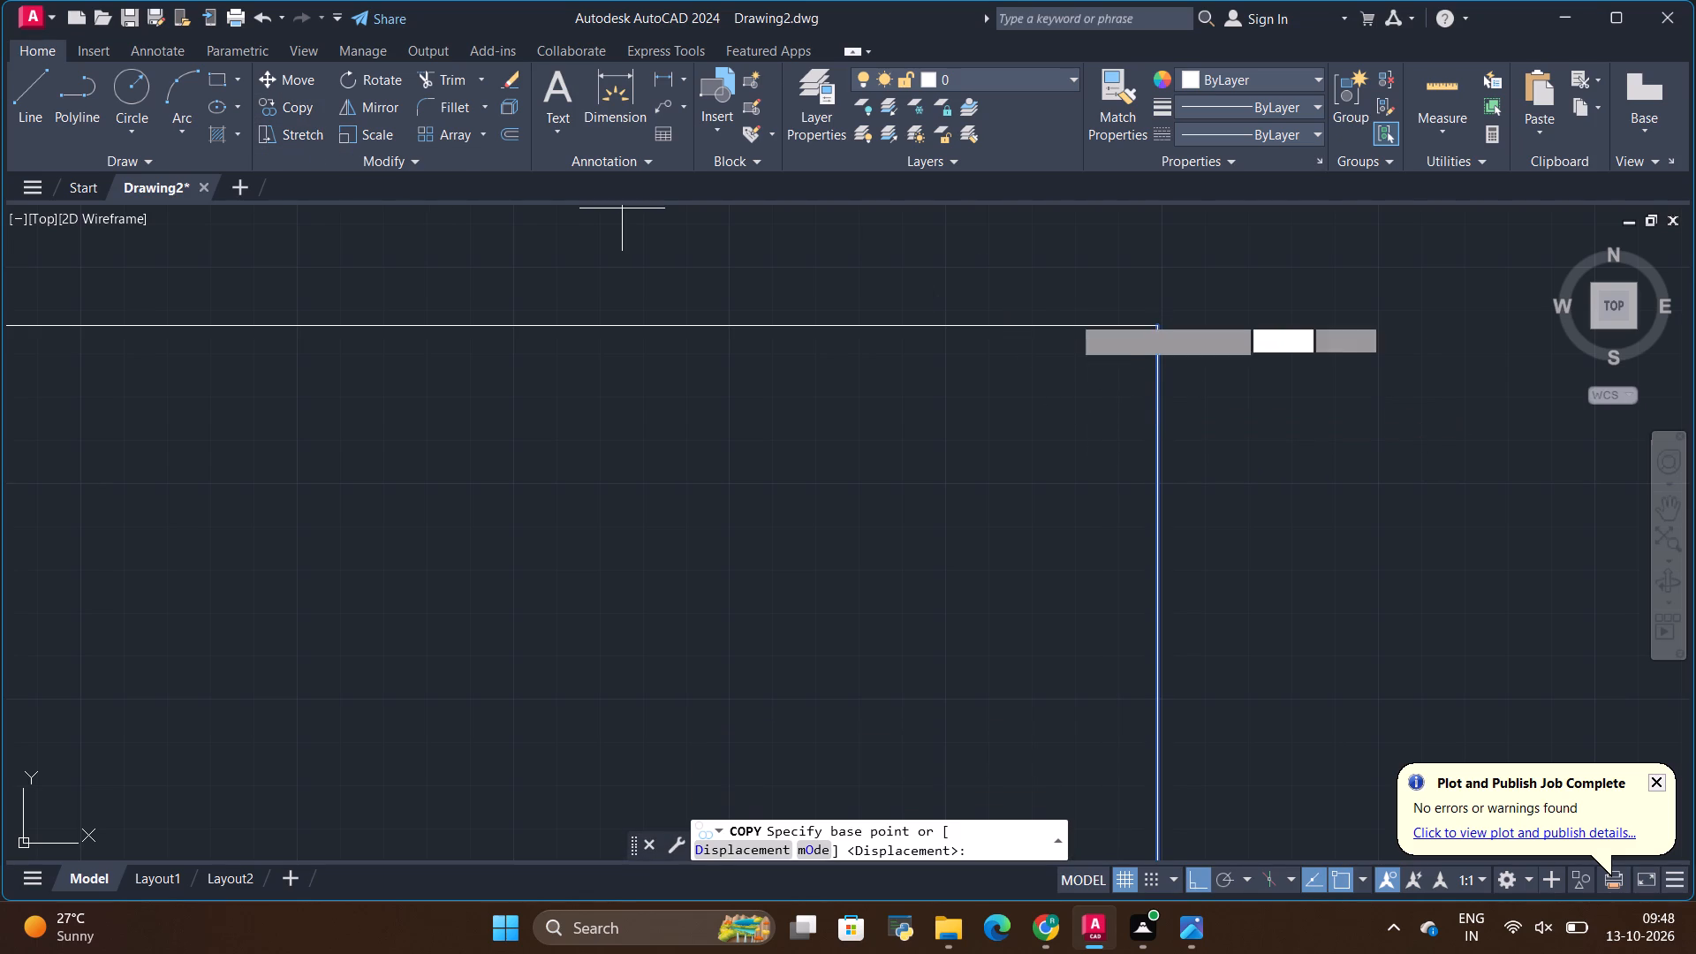
click(1163, 325)
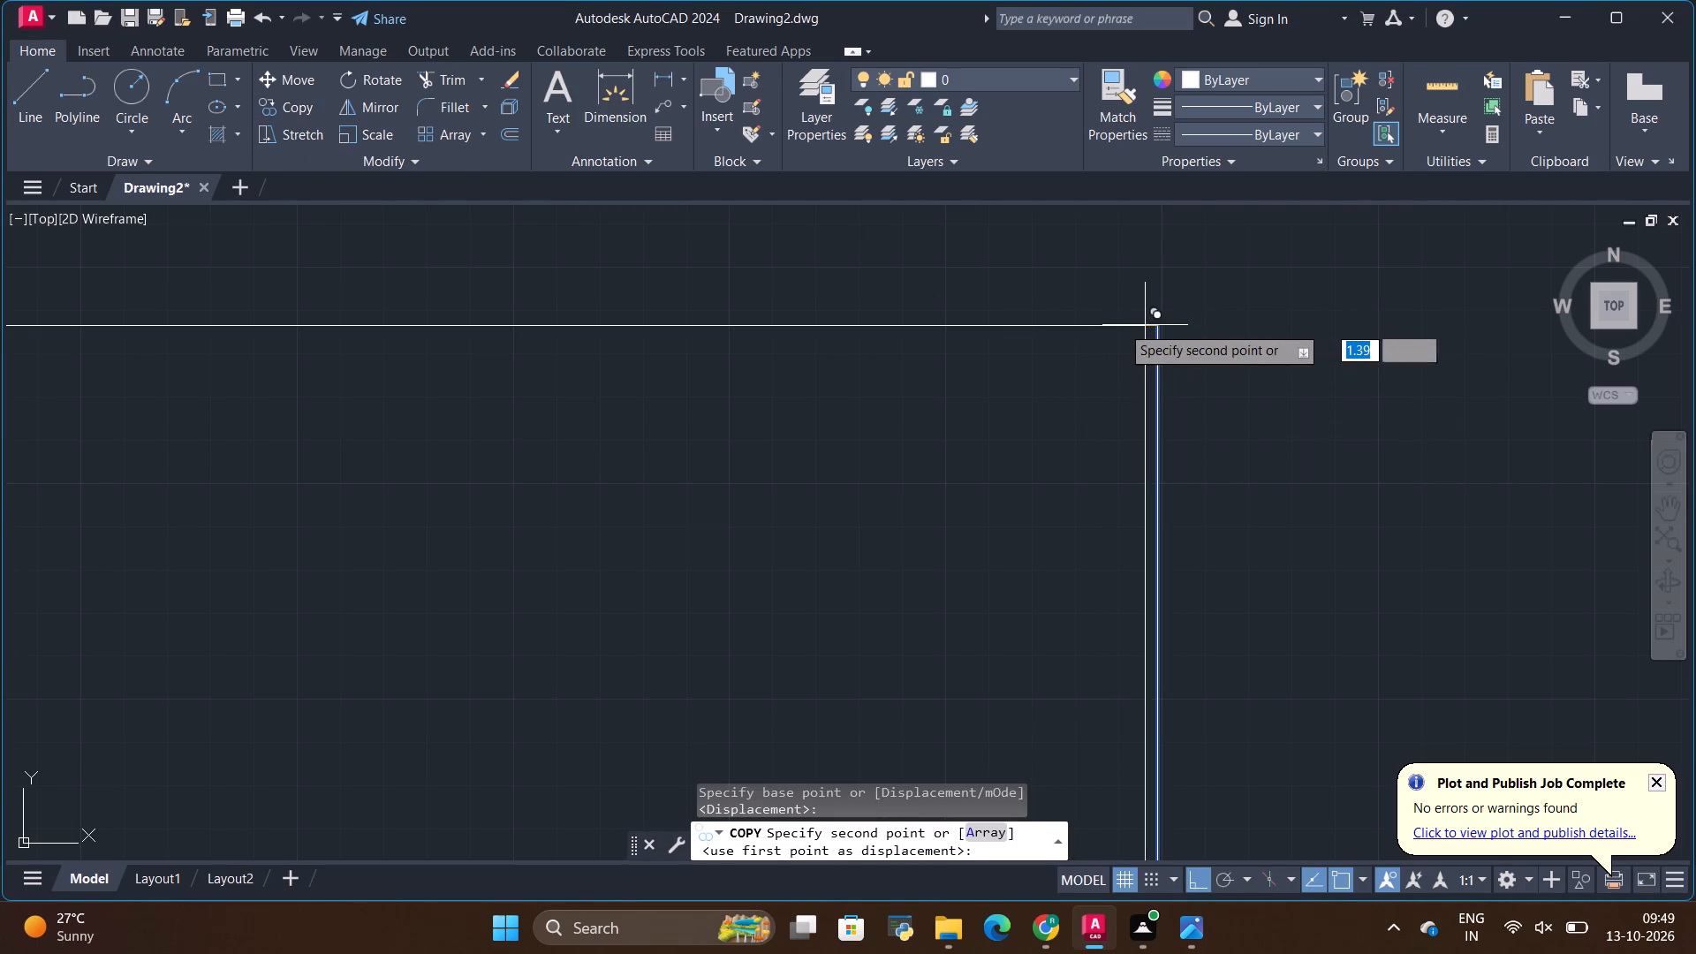
key(BackSpace)
text(15)
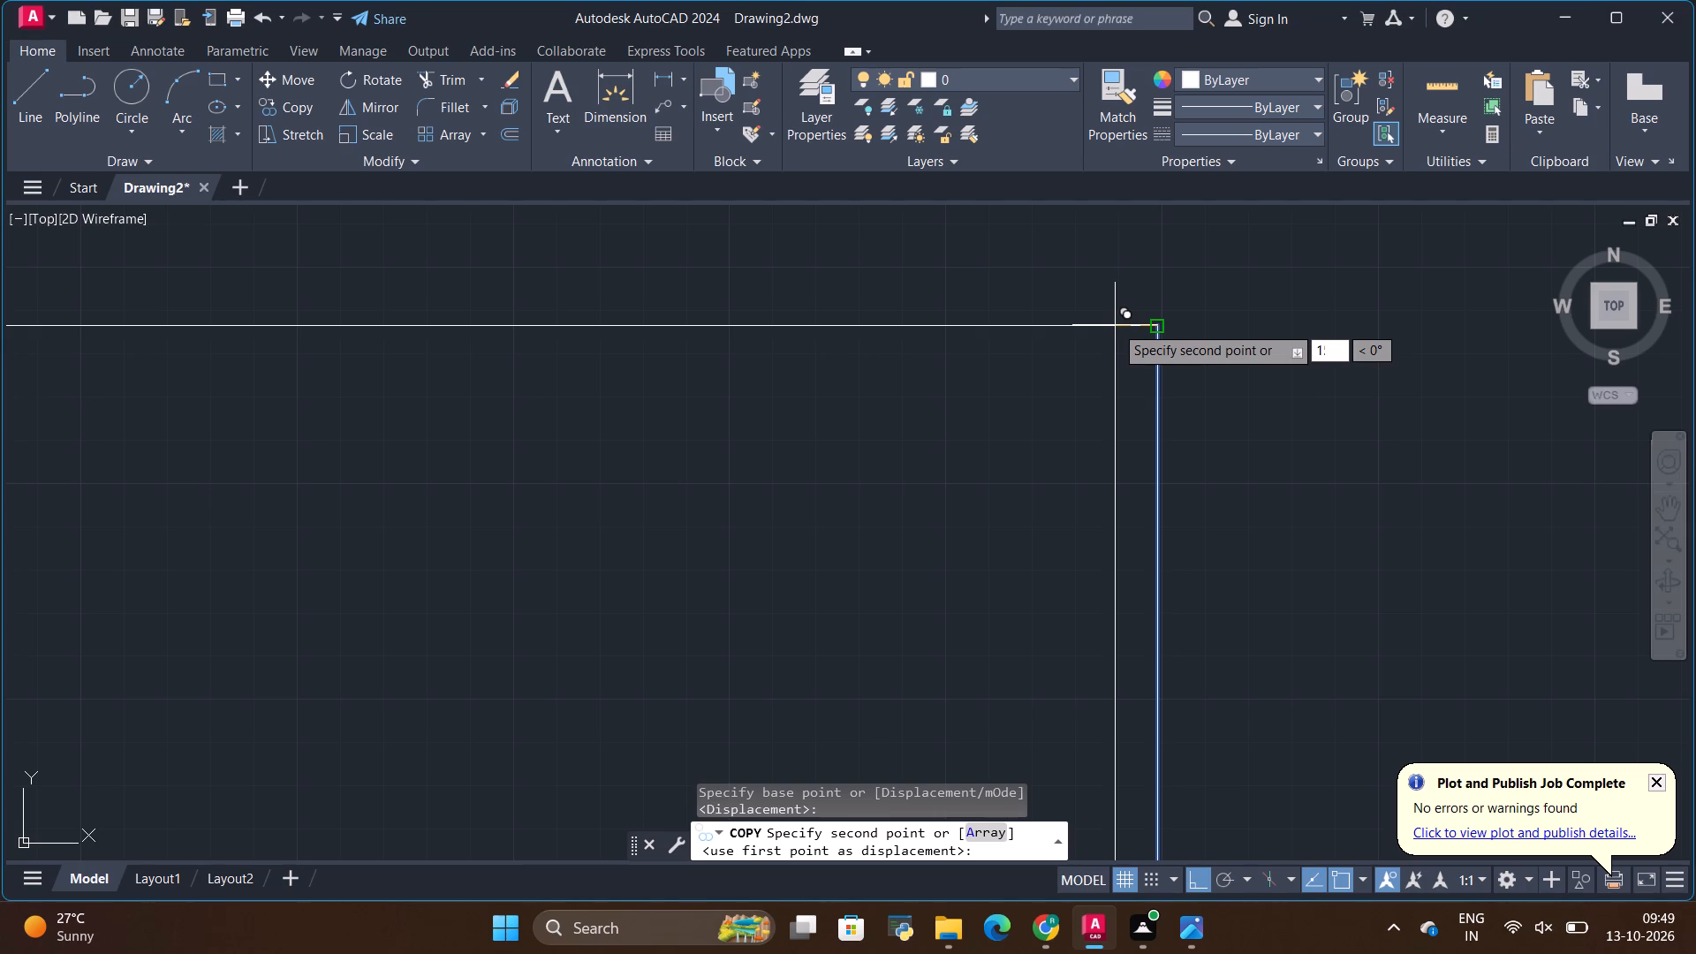
key(Return)
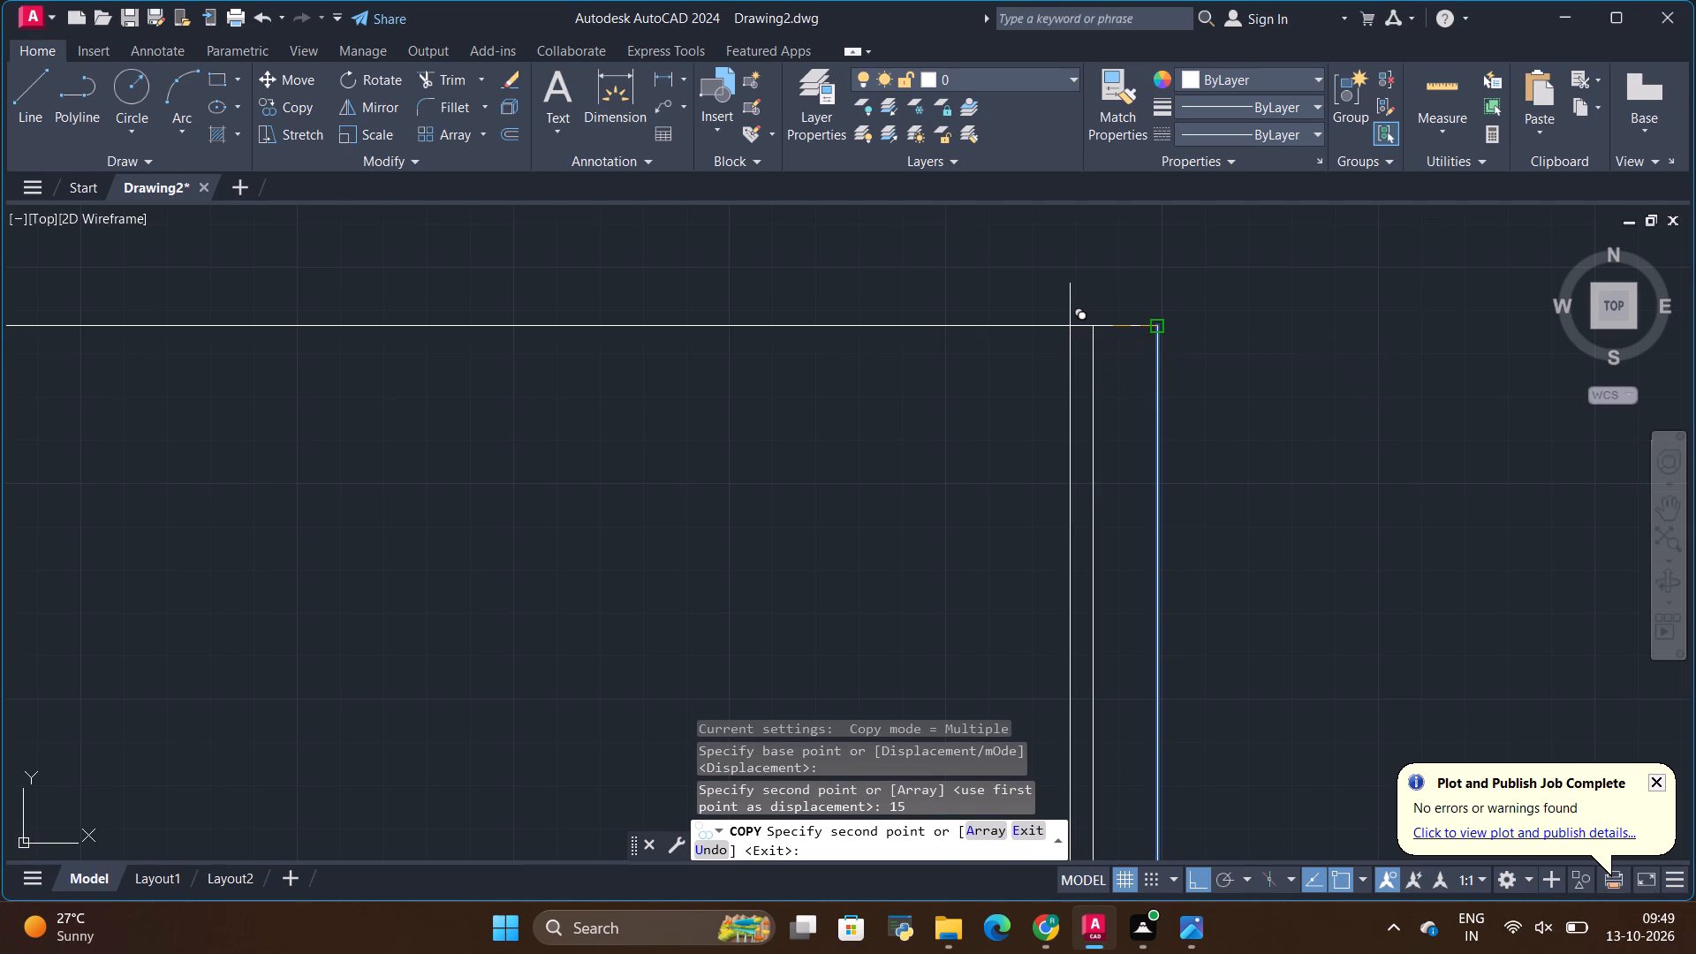
key(BackSpace)
text(17)
key(Return)
key(Escape)
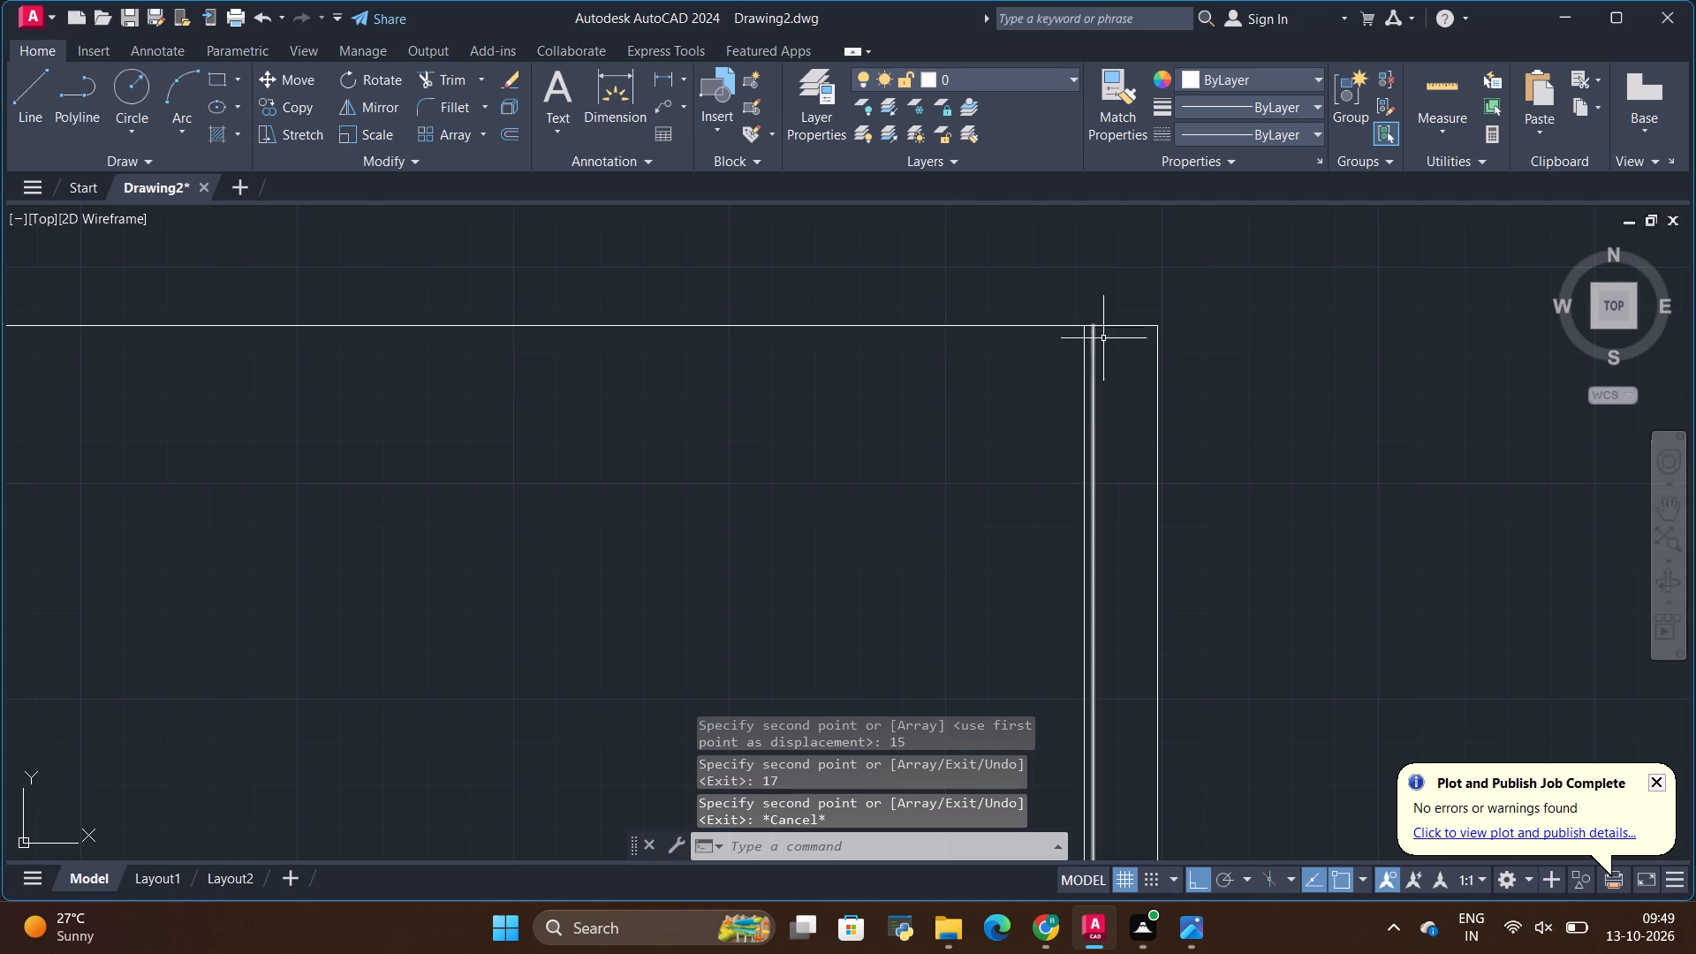
Copy the right edge and its two slat lines 17 mm and 34 mm to the left, based at the edge's top endpoint.
scroll(1129, 435, down, 5)
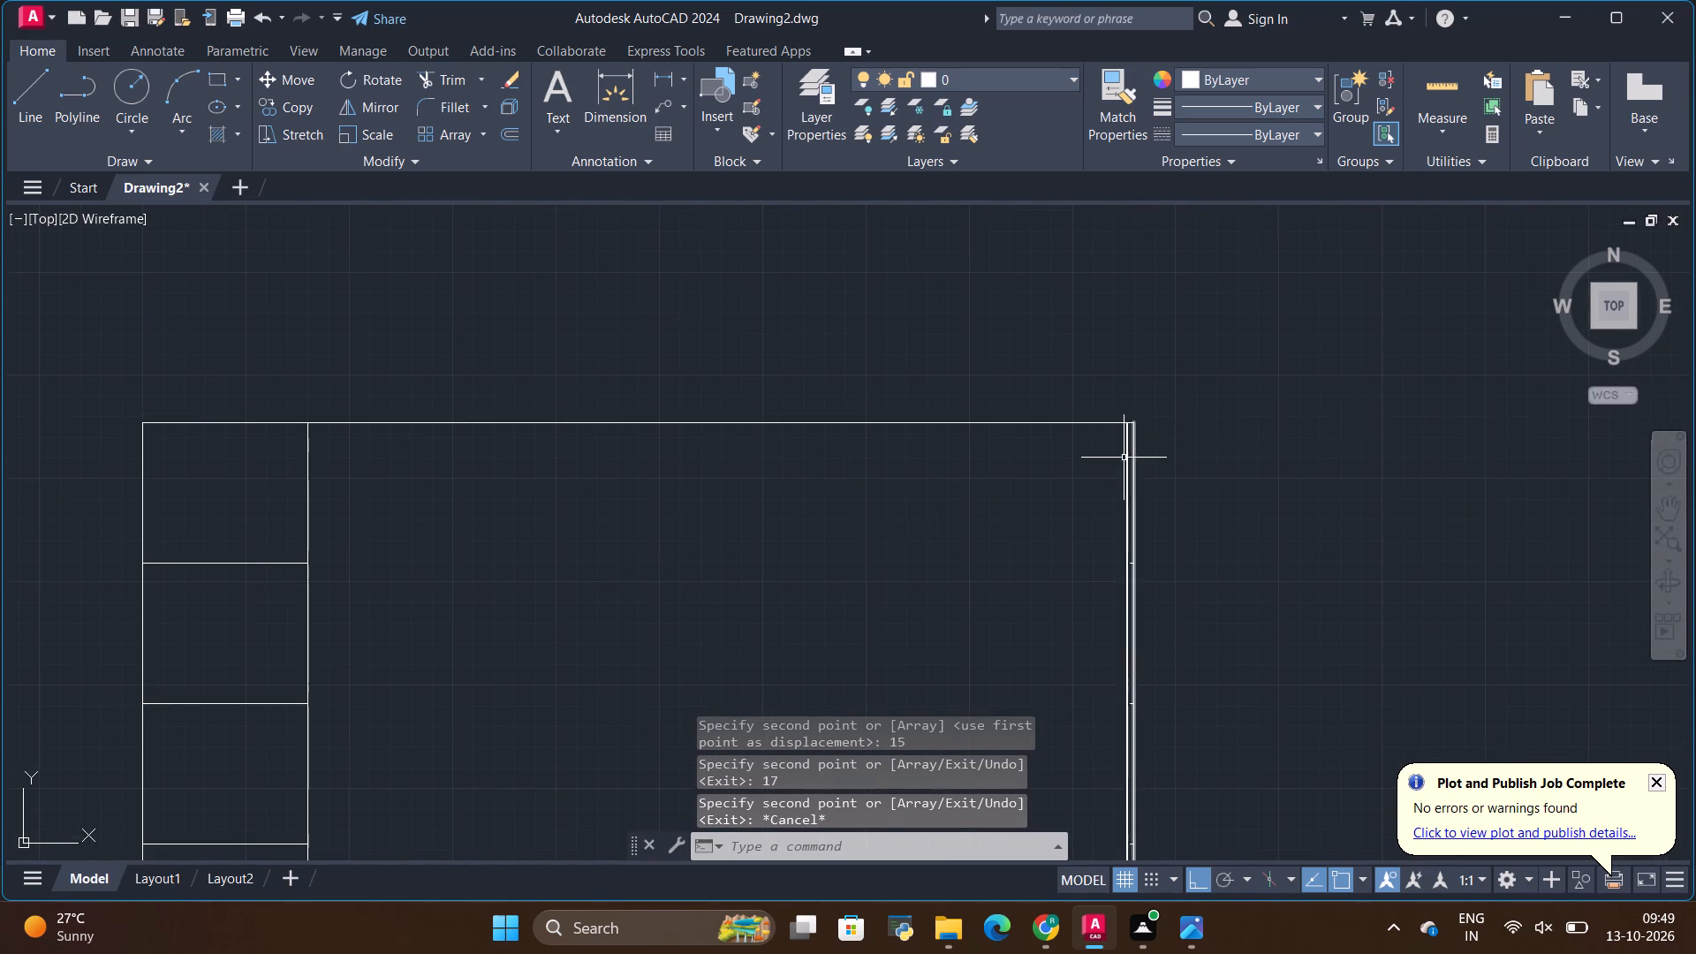
scroll(1126, 458, up, 2)
scroll(1102, 327, up, 1)
scroll(1170, 404, up, 2)
scroll(1073, 418, up, 2)
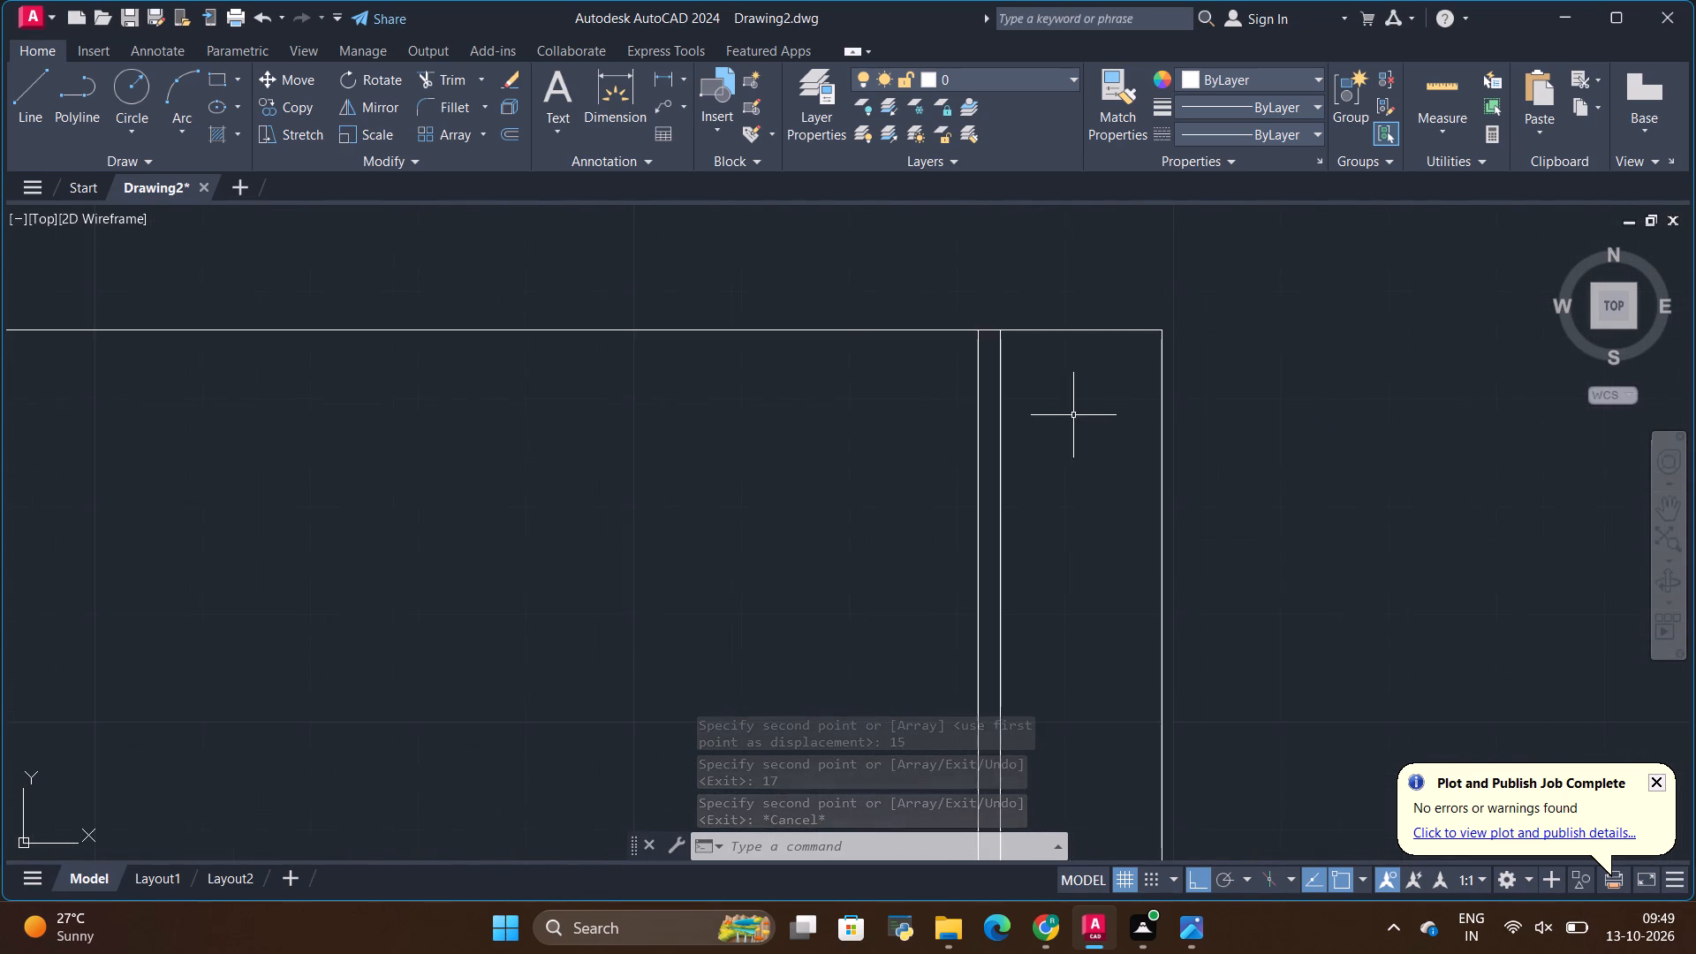
scroll(1073, 415, up, 1)
click(1210, 377)
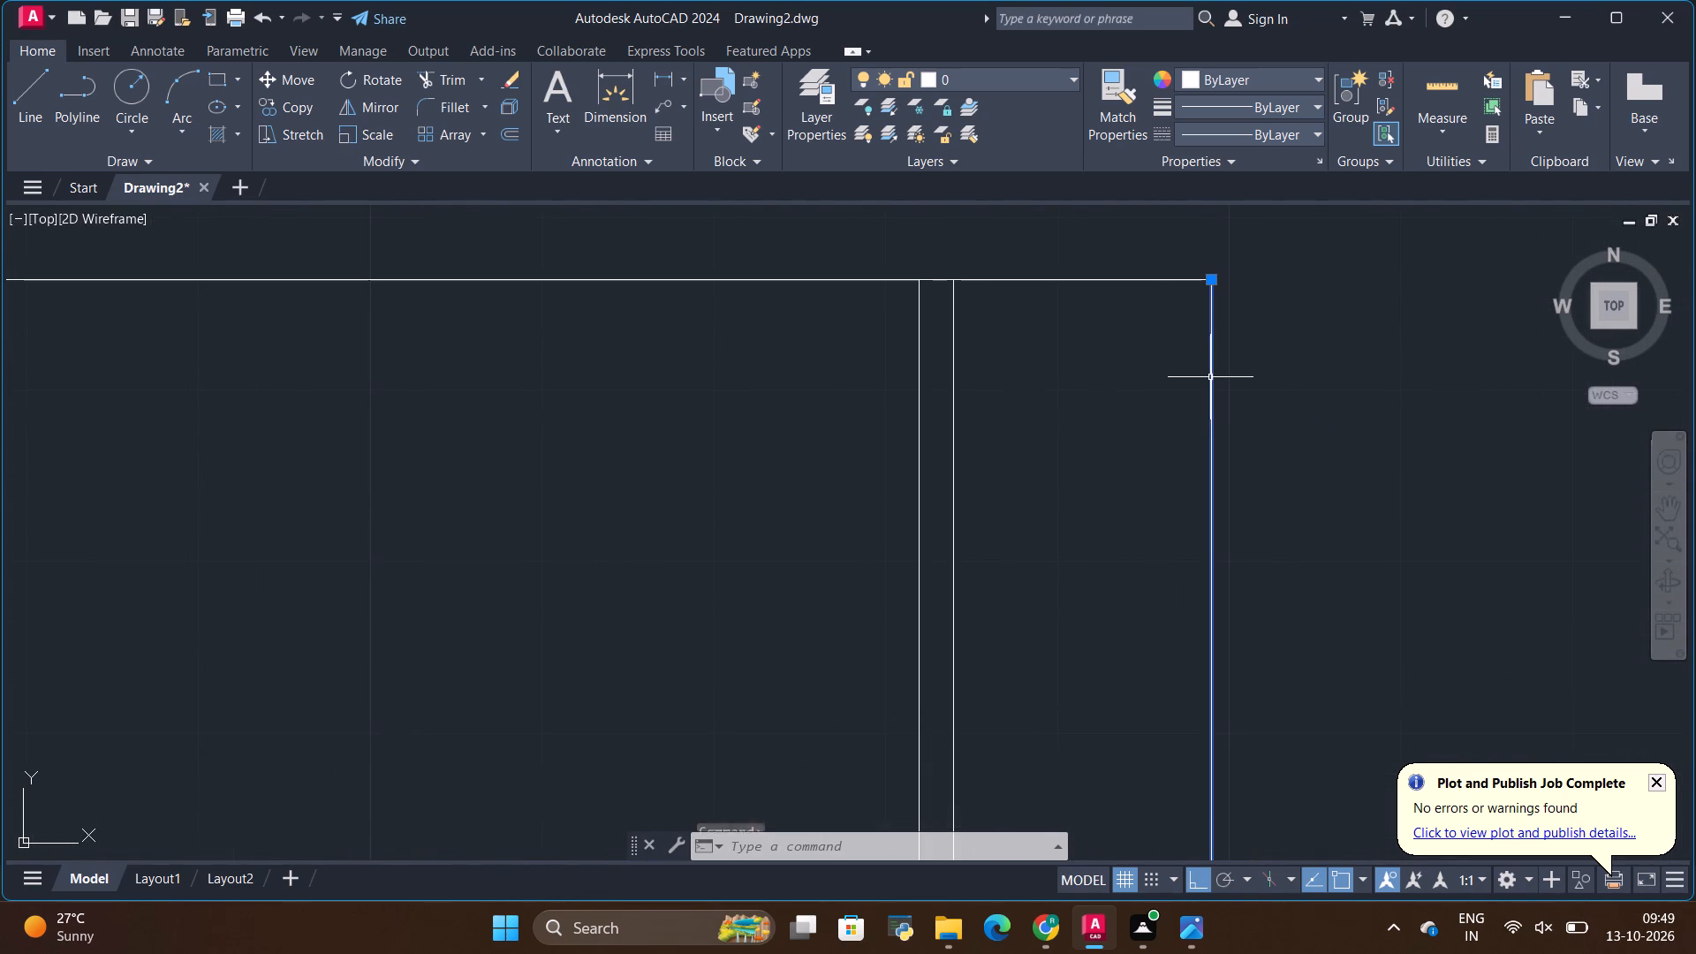
click(956, 390)
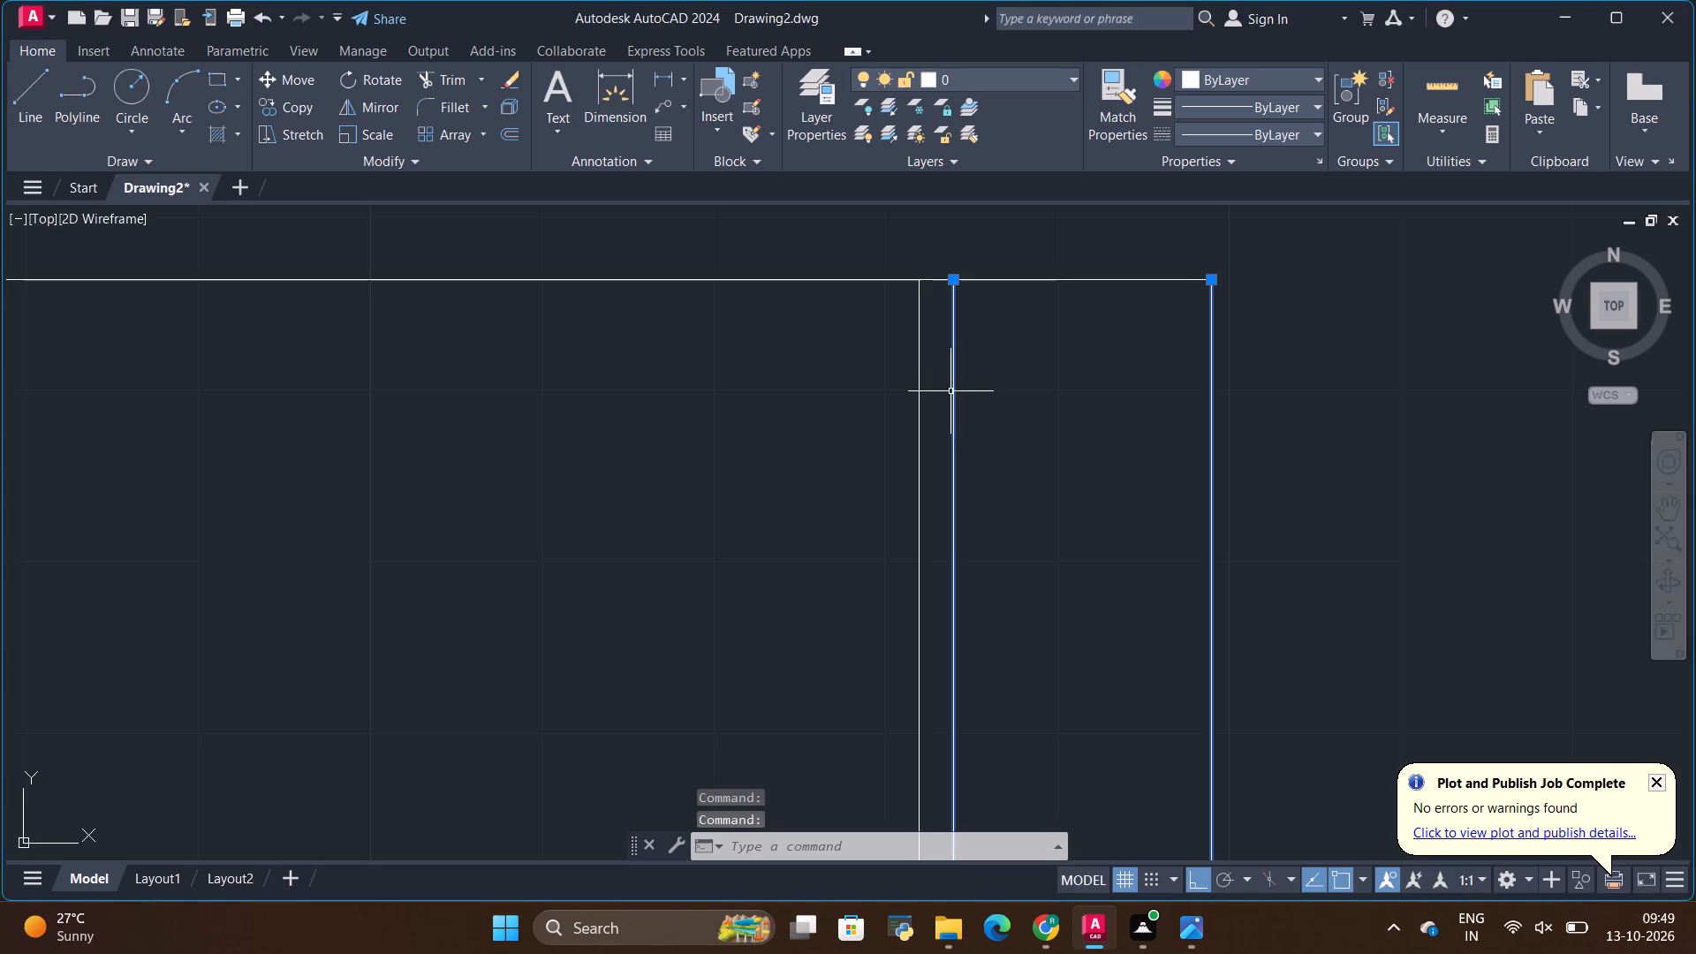
click(916, 390)
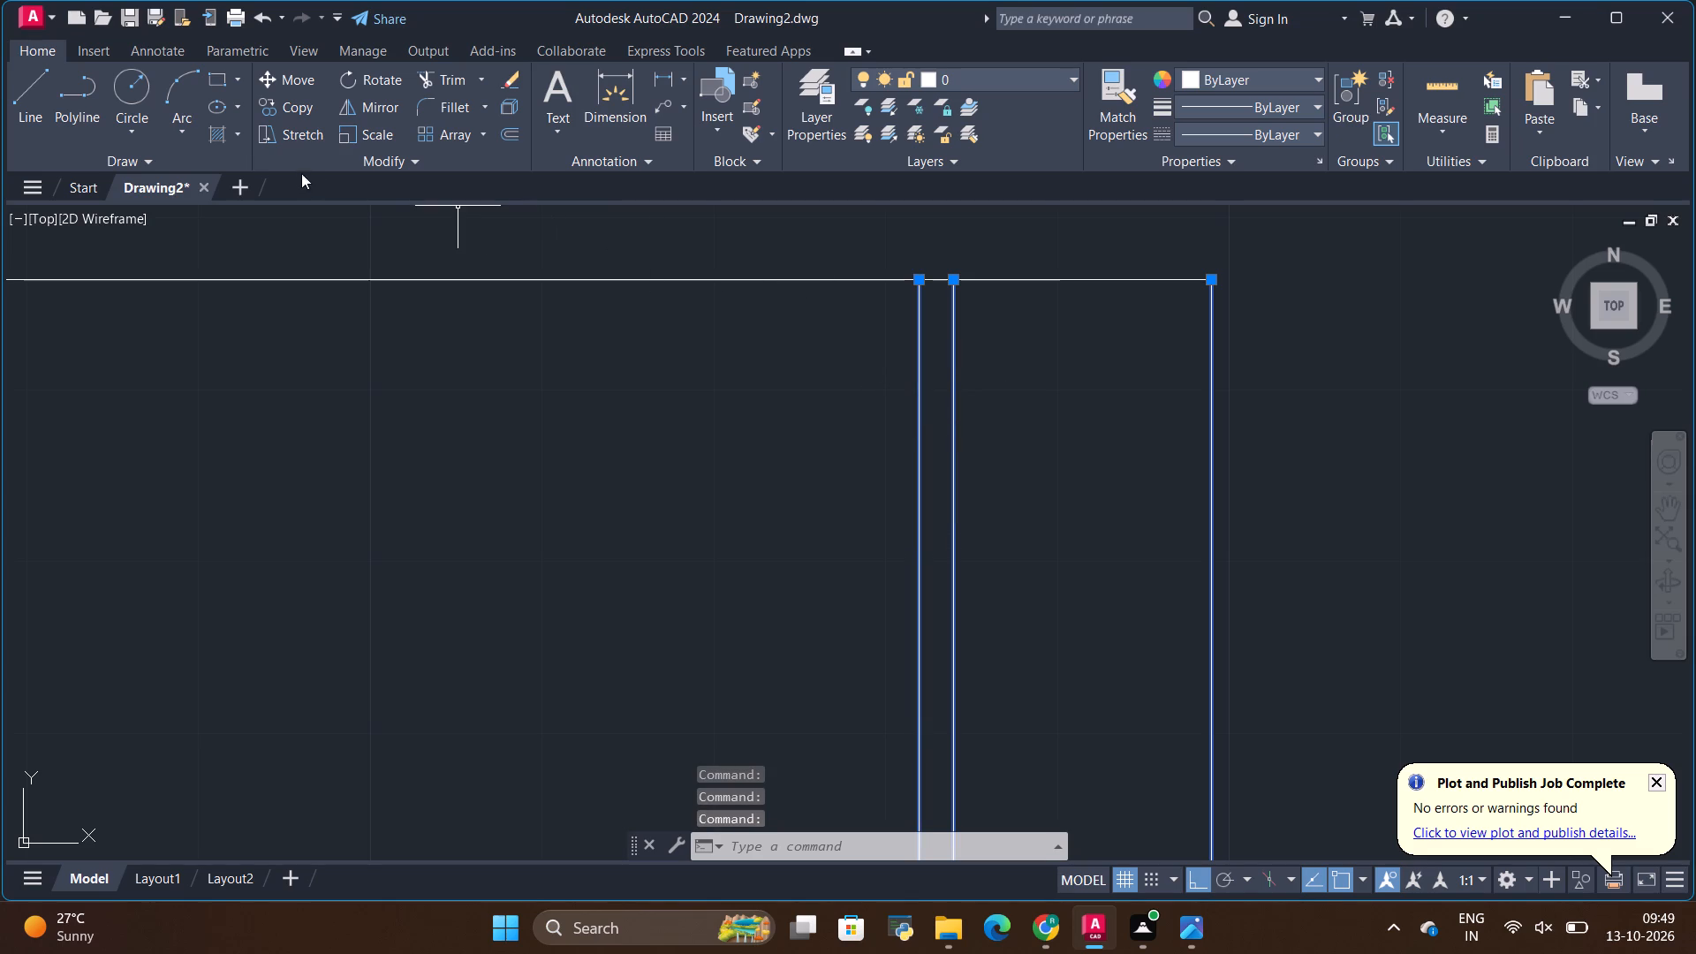
click(295, 110)
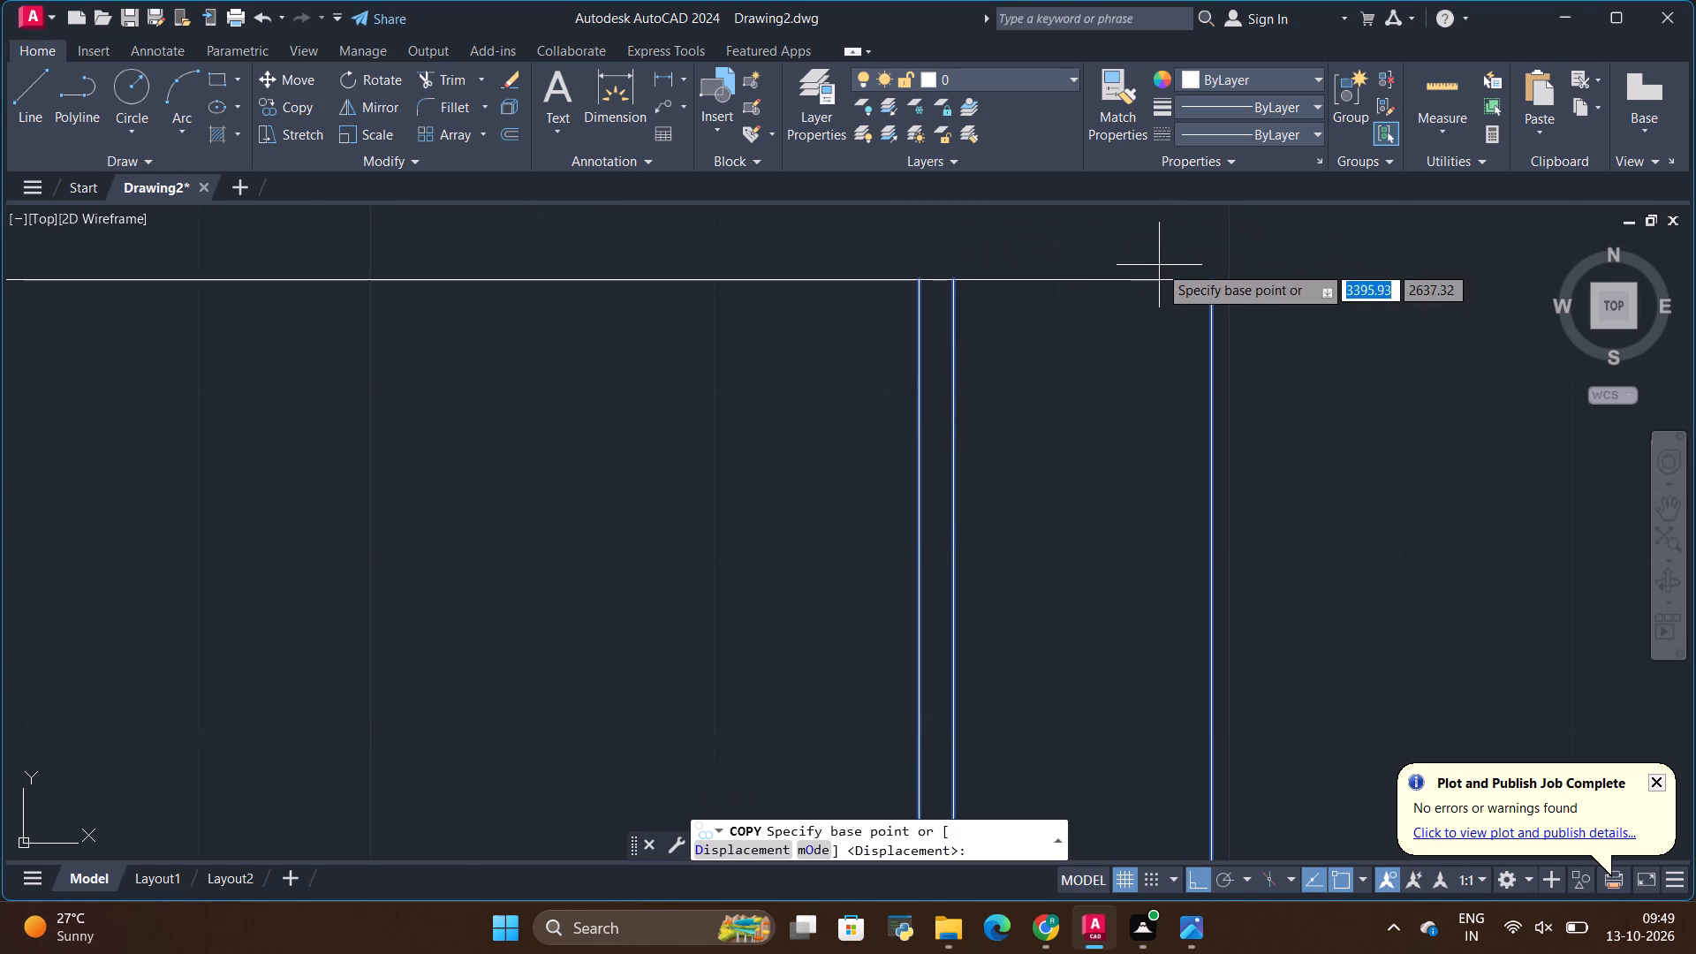
click(1216, 273)
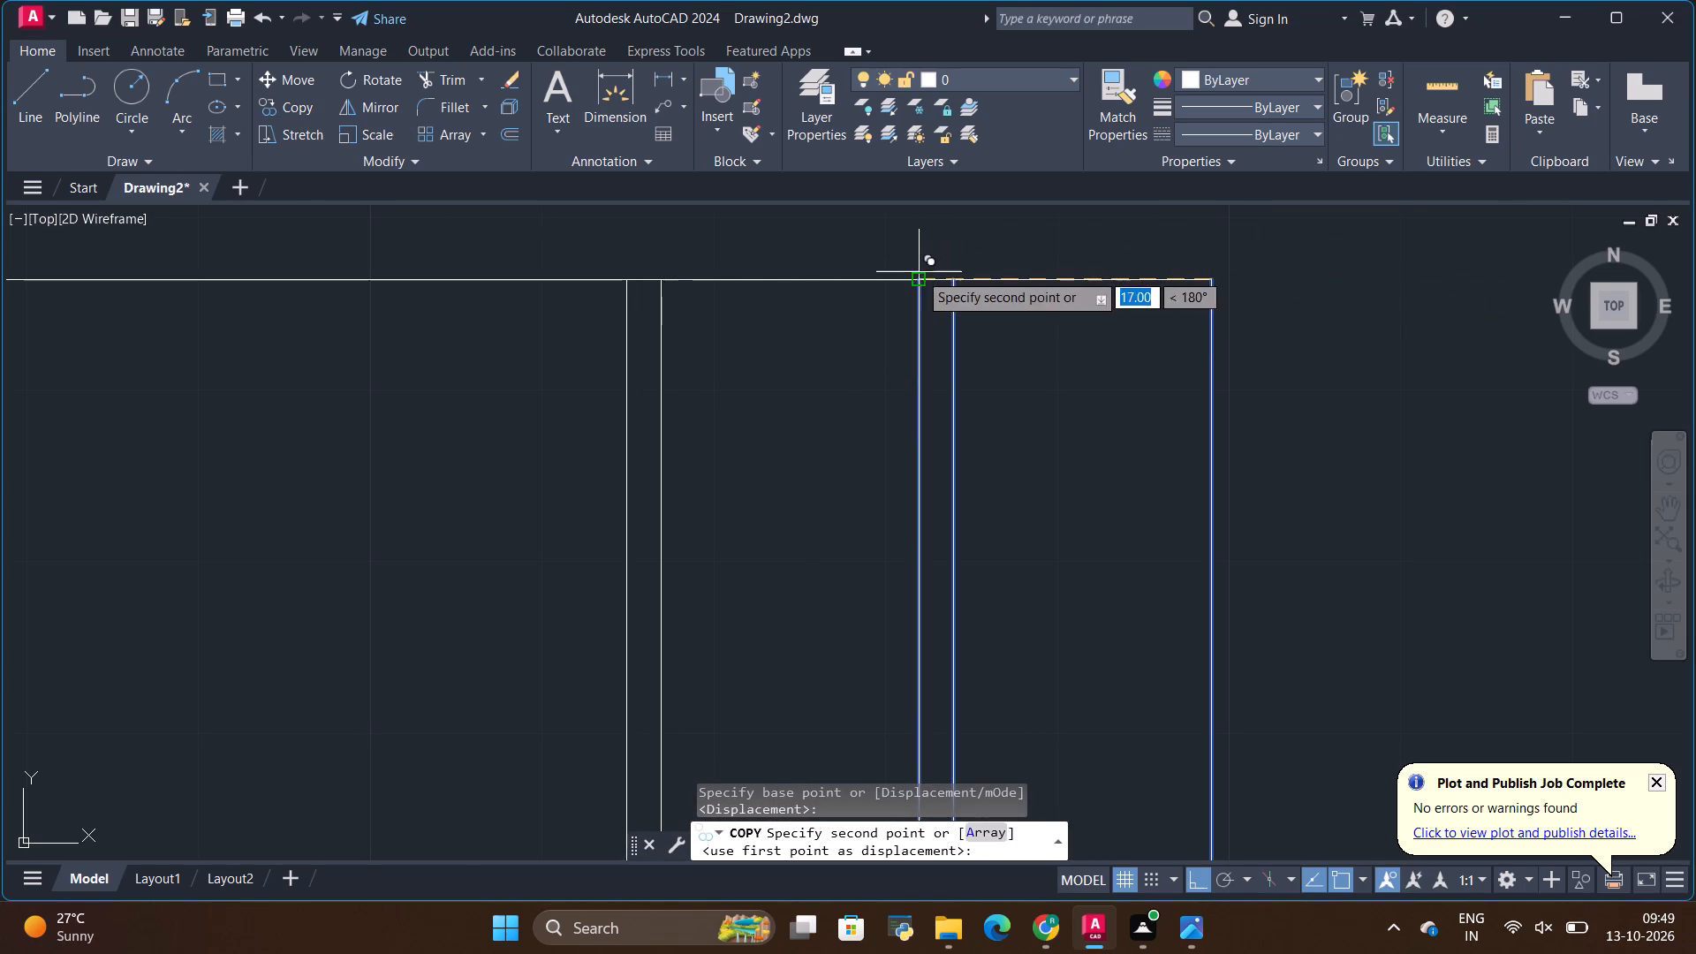
click(914, 279)
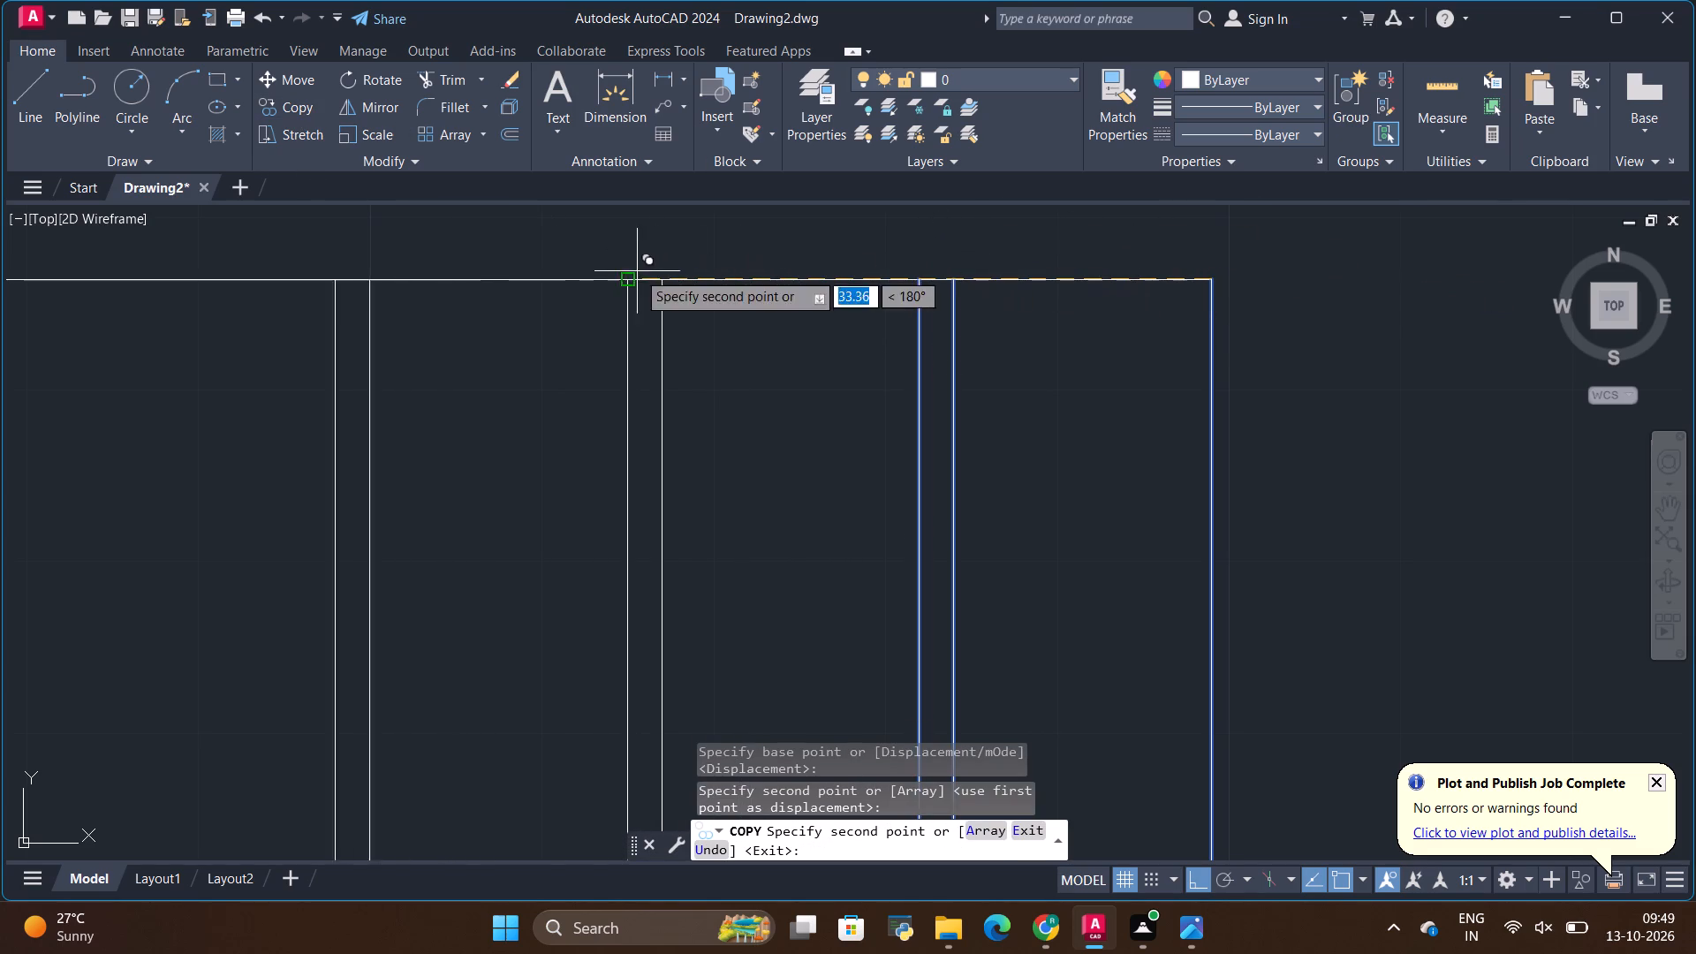
click(627, 277)
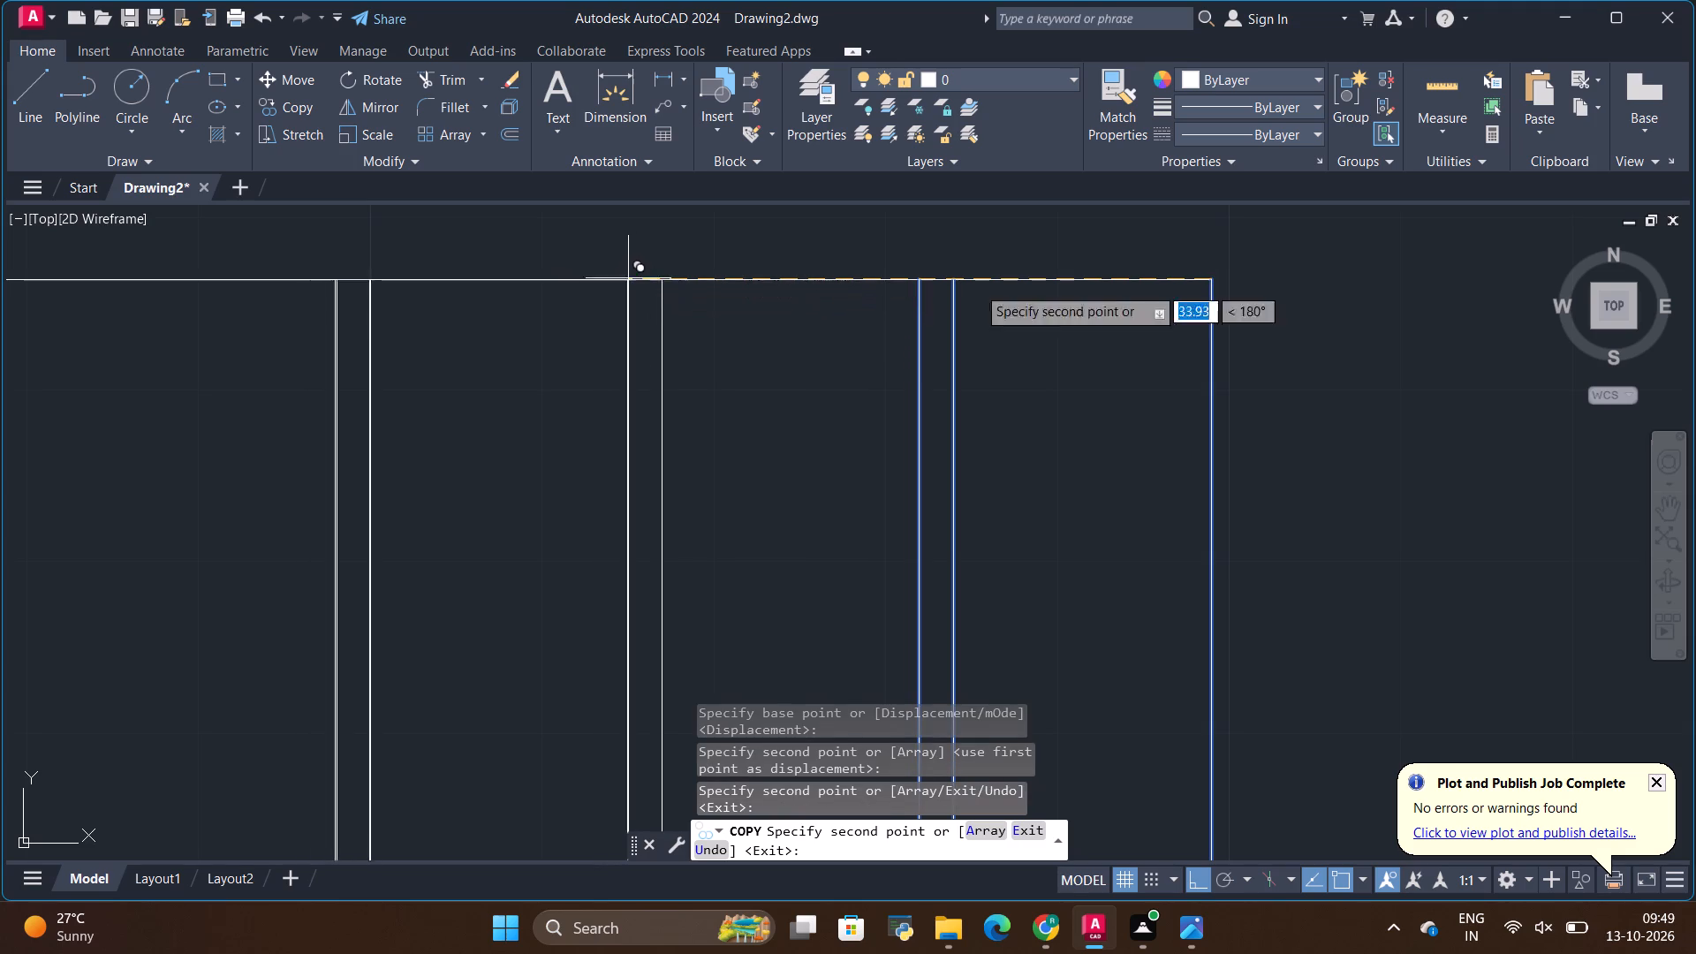
Place three more copies of the slat lines 51, 68 and 85 mm left of the right edge, snapping to line endpoints.
scroll(1102, 289, down, 5)
scroll(1313, 339, down, 3)
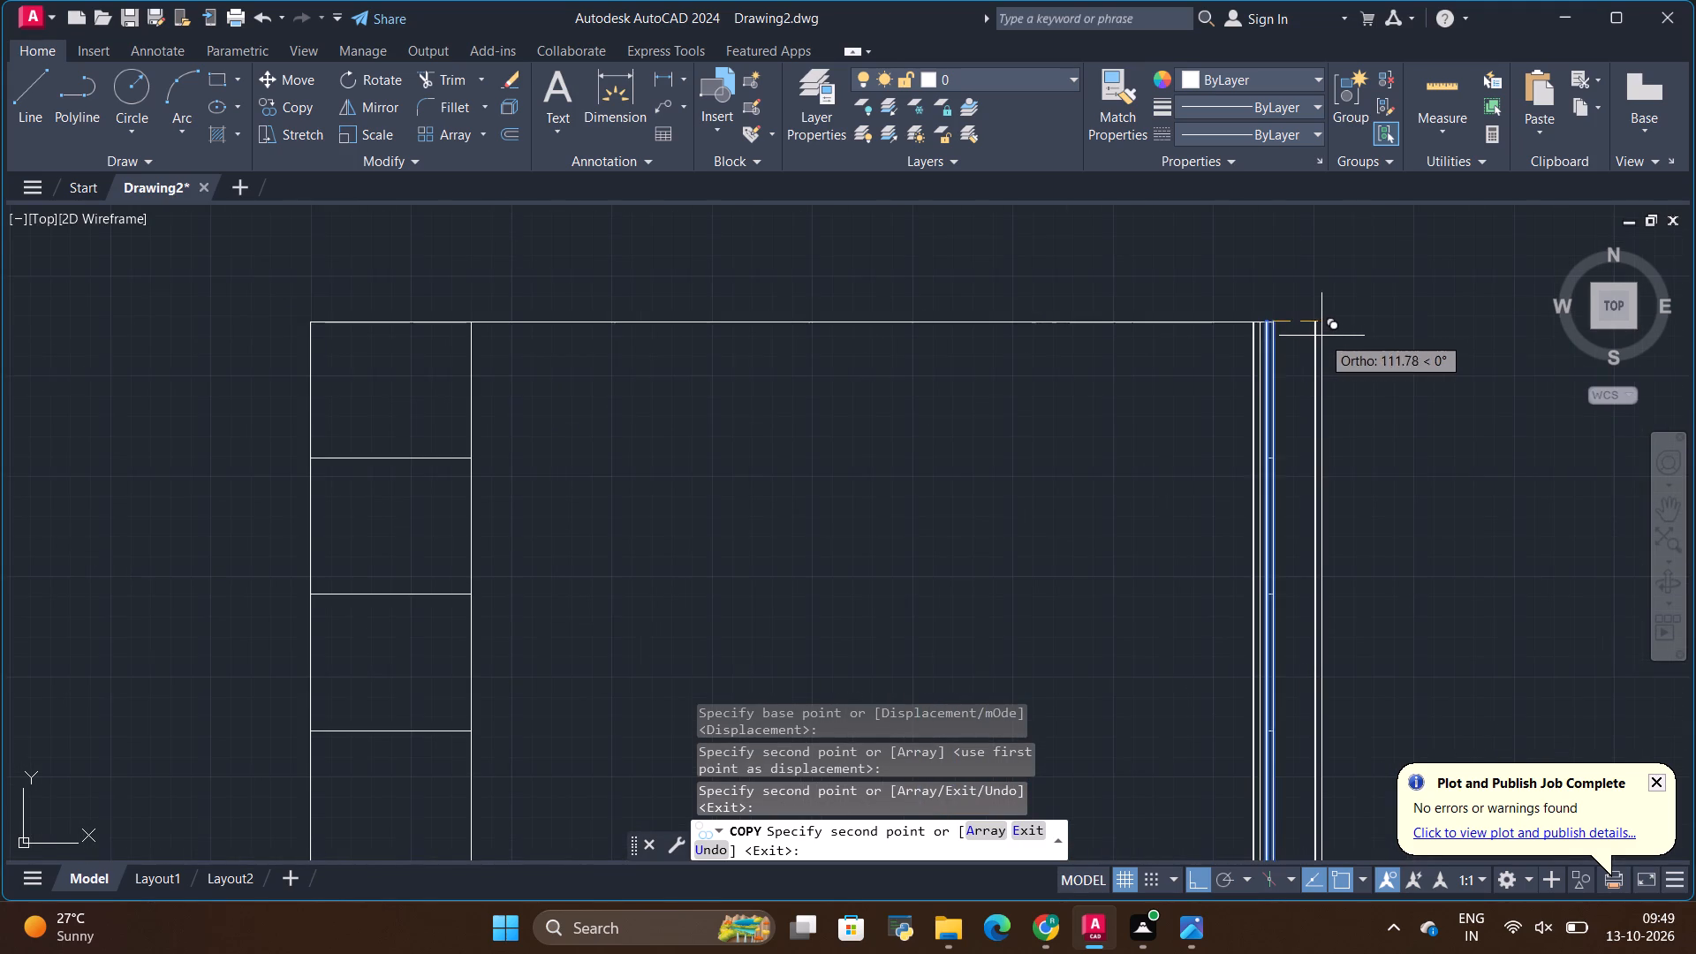
scroll(1323, 336, down, 1)
scroll(1304, 327, up, 2)
scroll(1179, 336, up, 2)
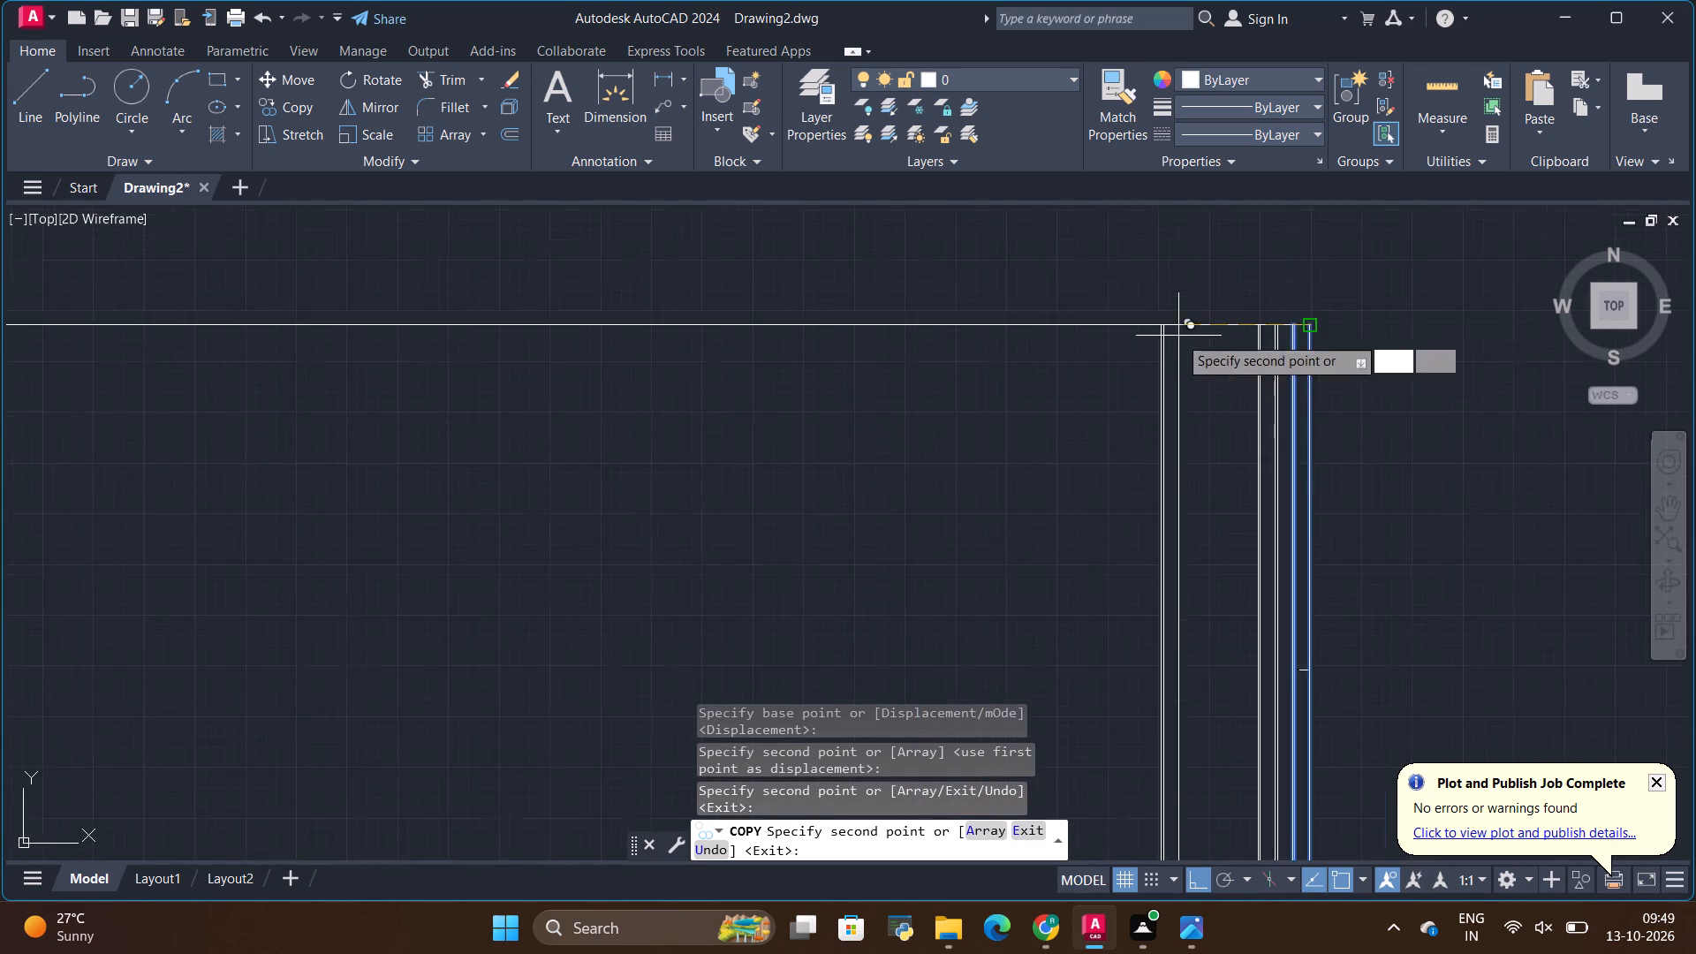
scroll(1308, 297, up, 5)
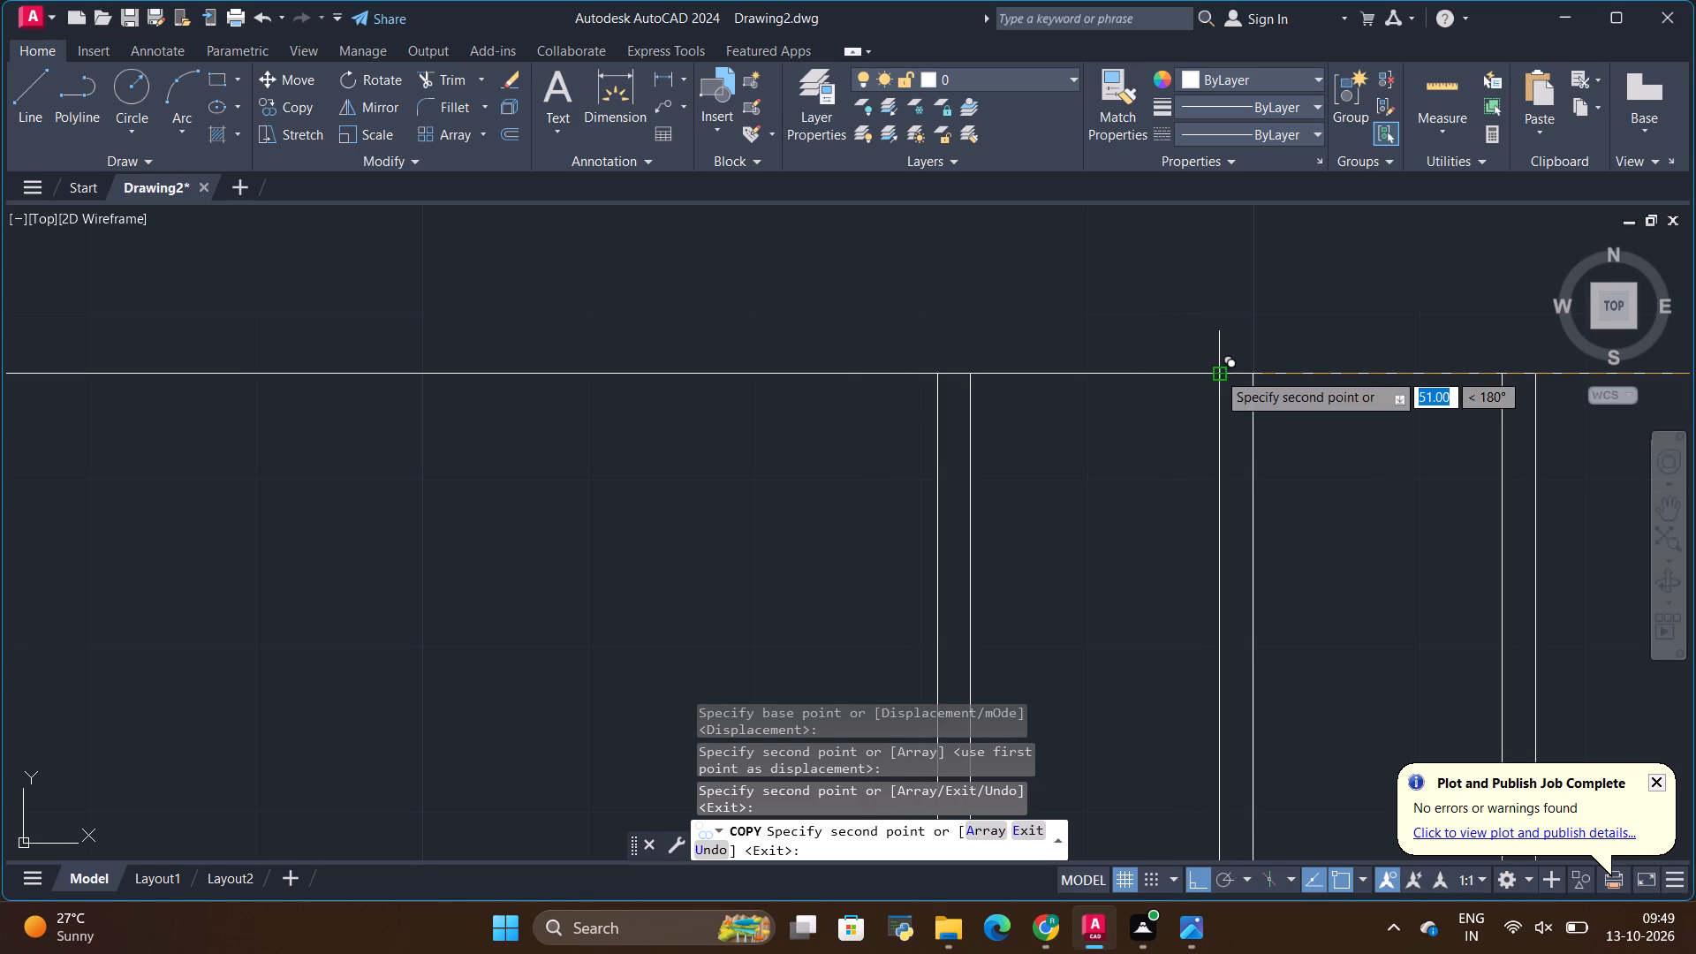
click(1217, 372)
click(940, 375)
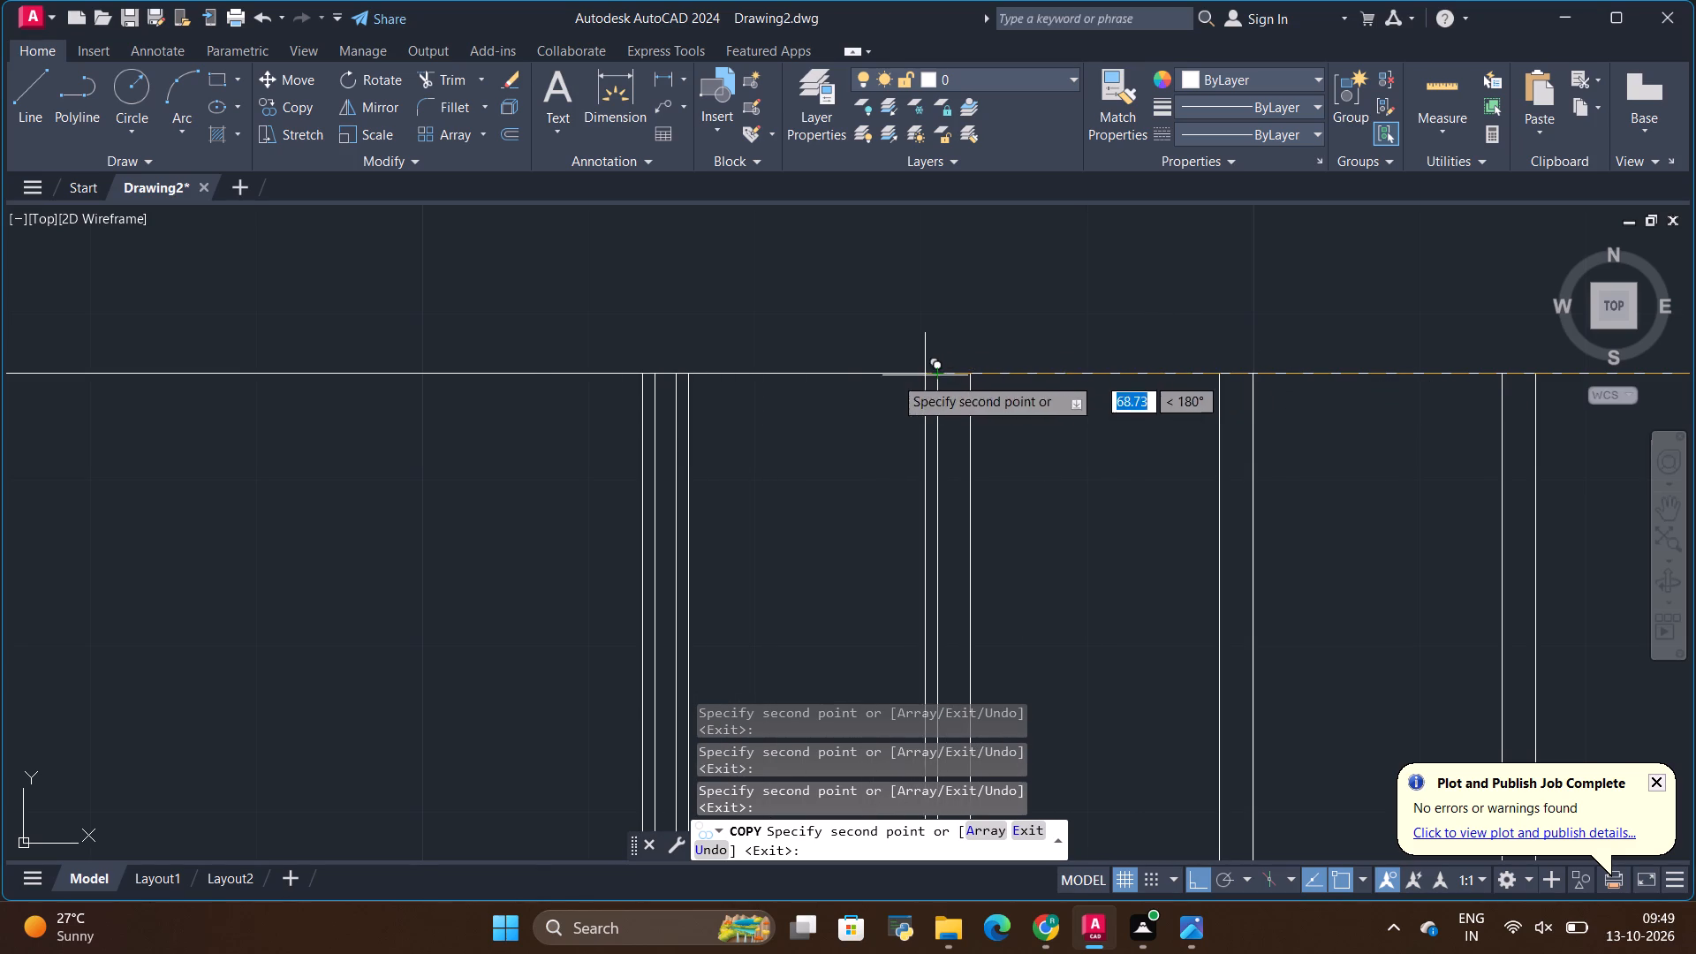
click(654, 374)
Place four further slat copies at 102, 119, 136 and 153 mm left of the right edge.
scroll(1154, 325, down, 3)
scroll(912, 331, up, 2)
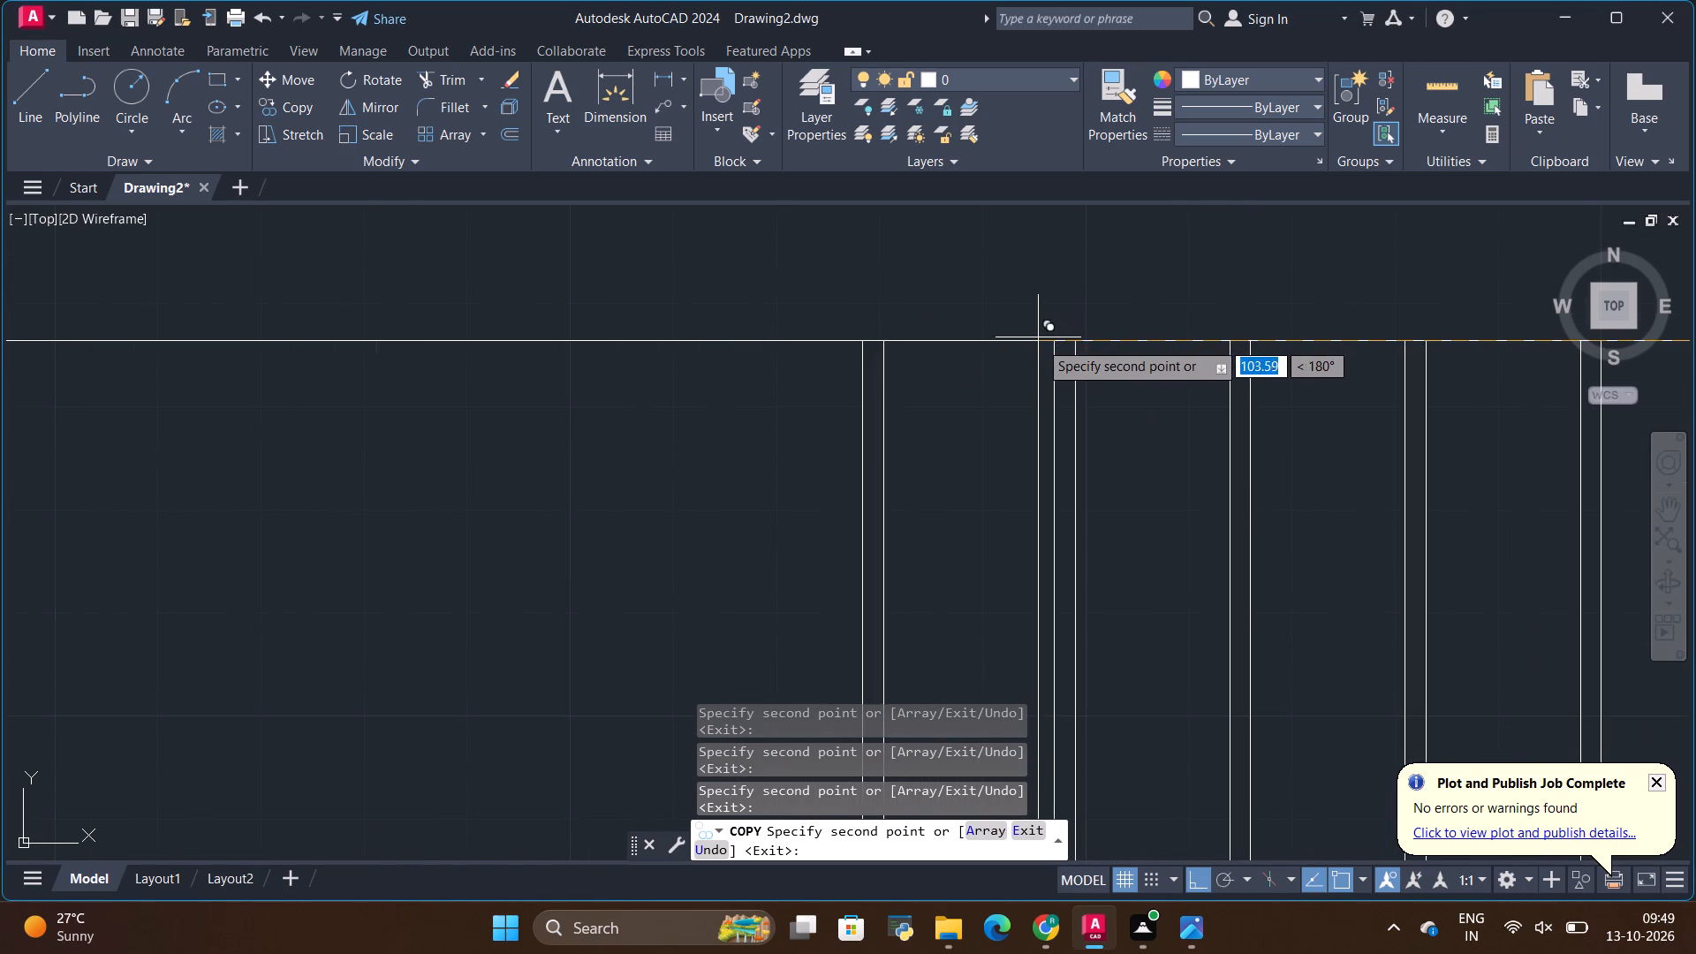
click(1050, 347)
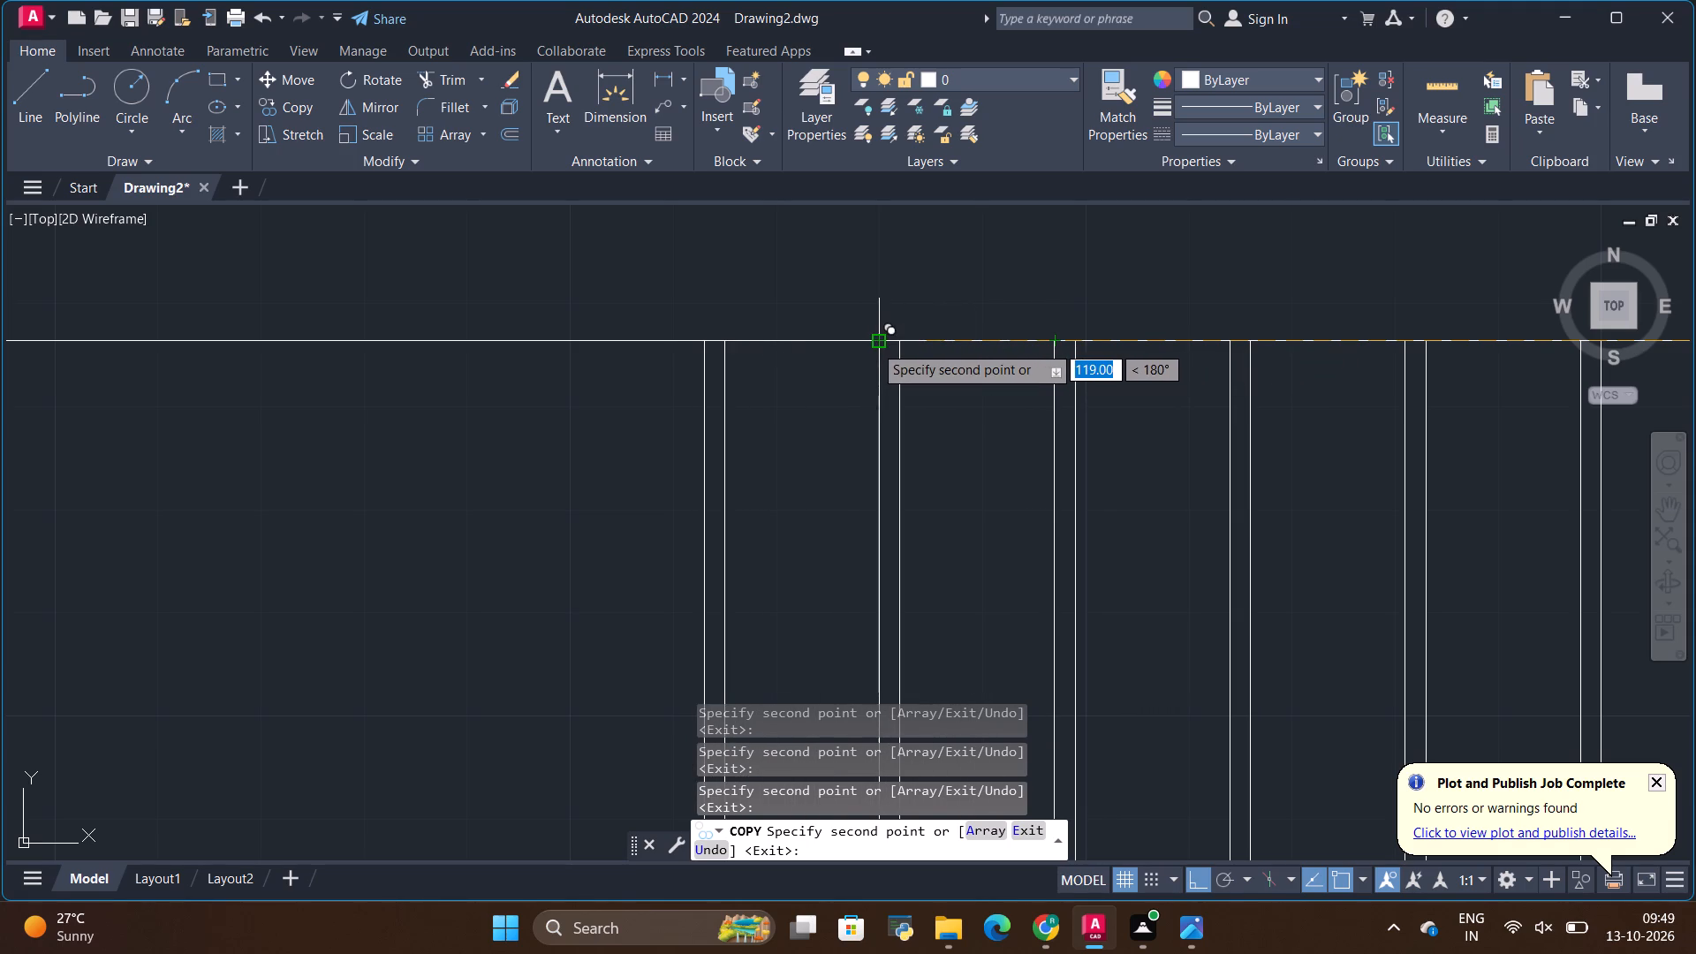
click(874, 344)
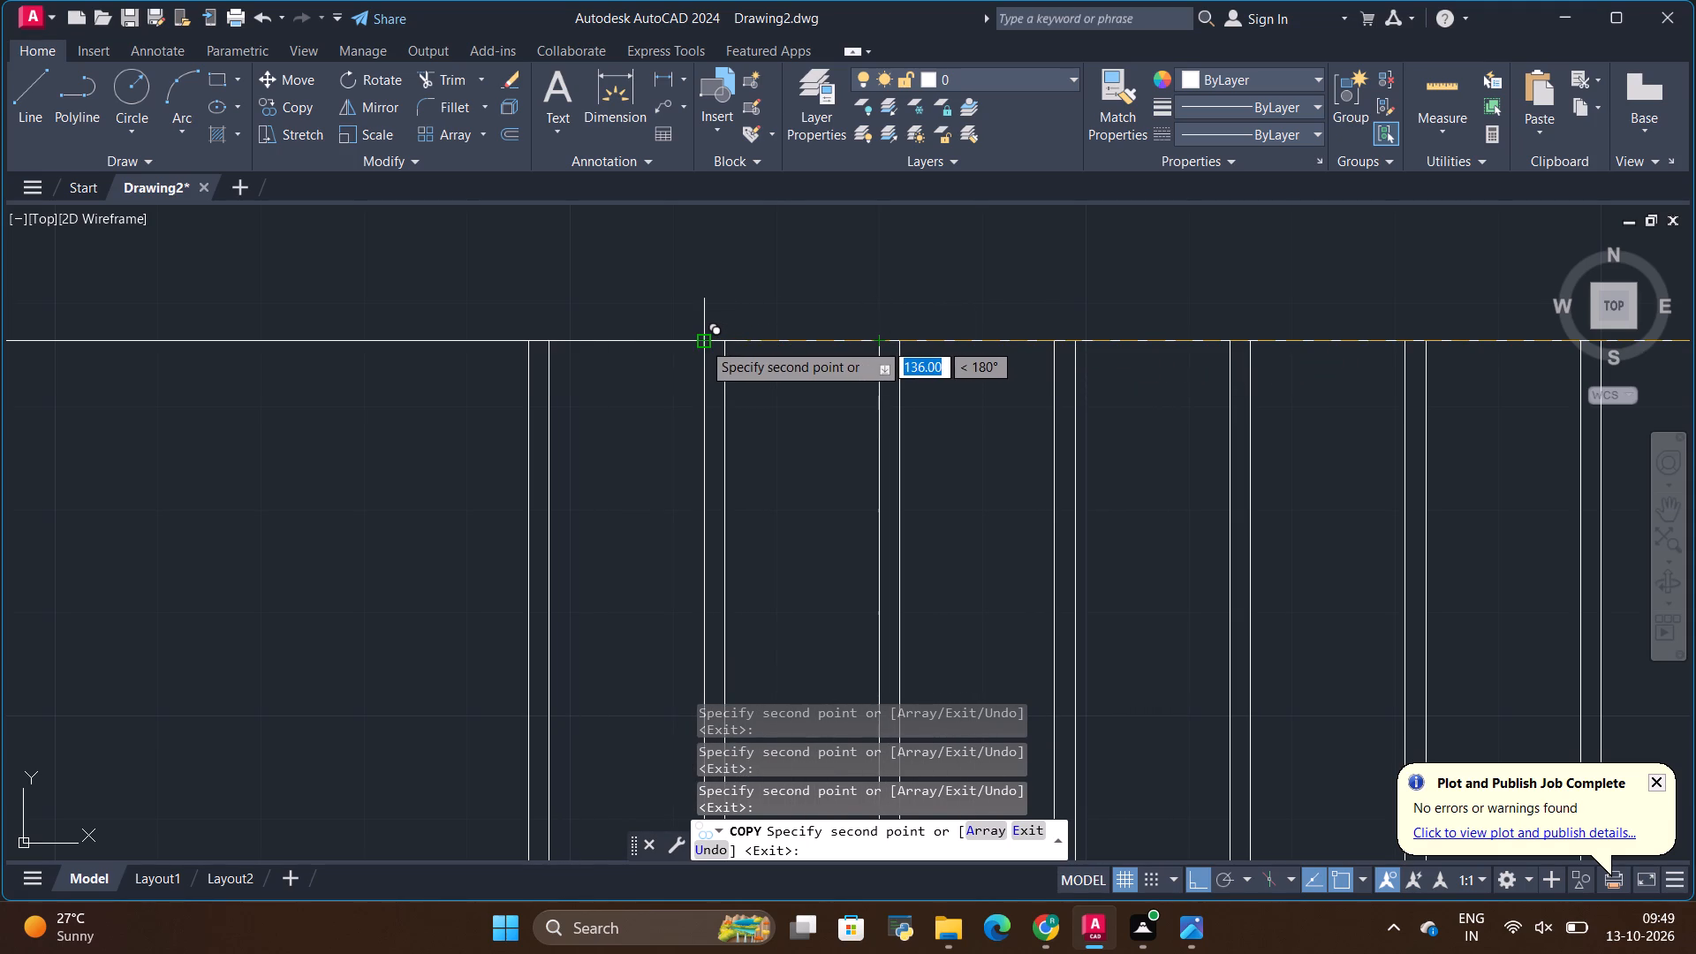
click(702, 342)
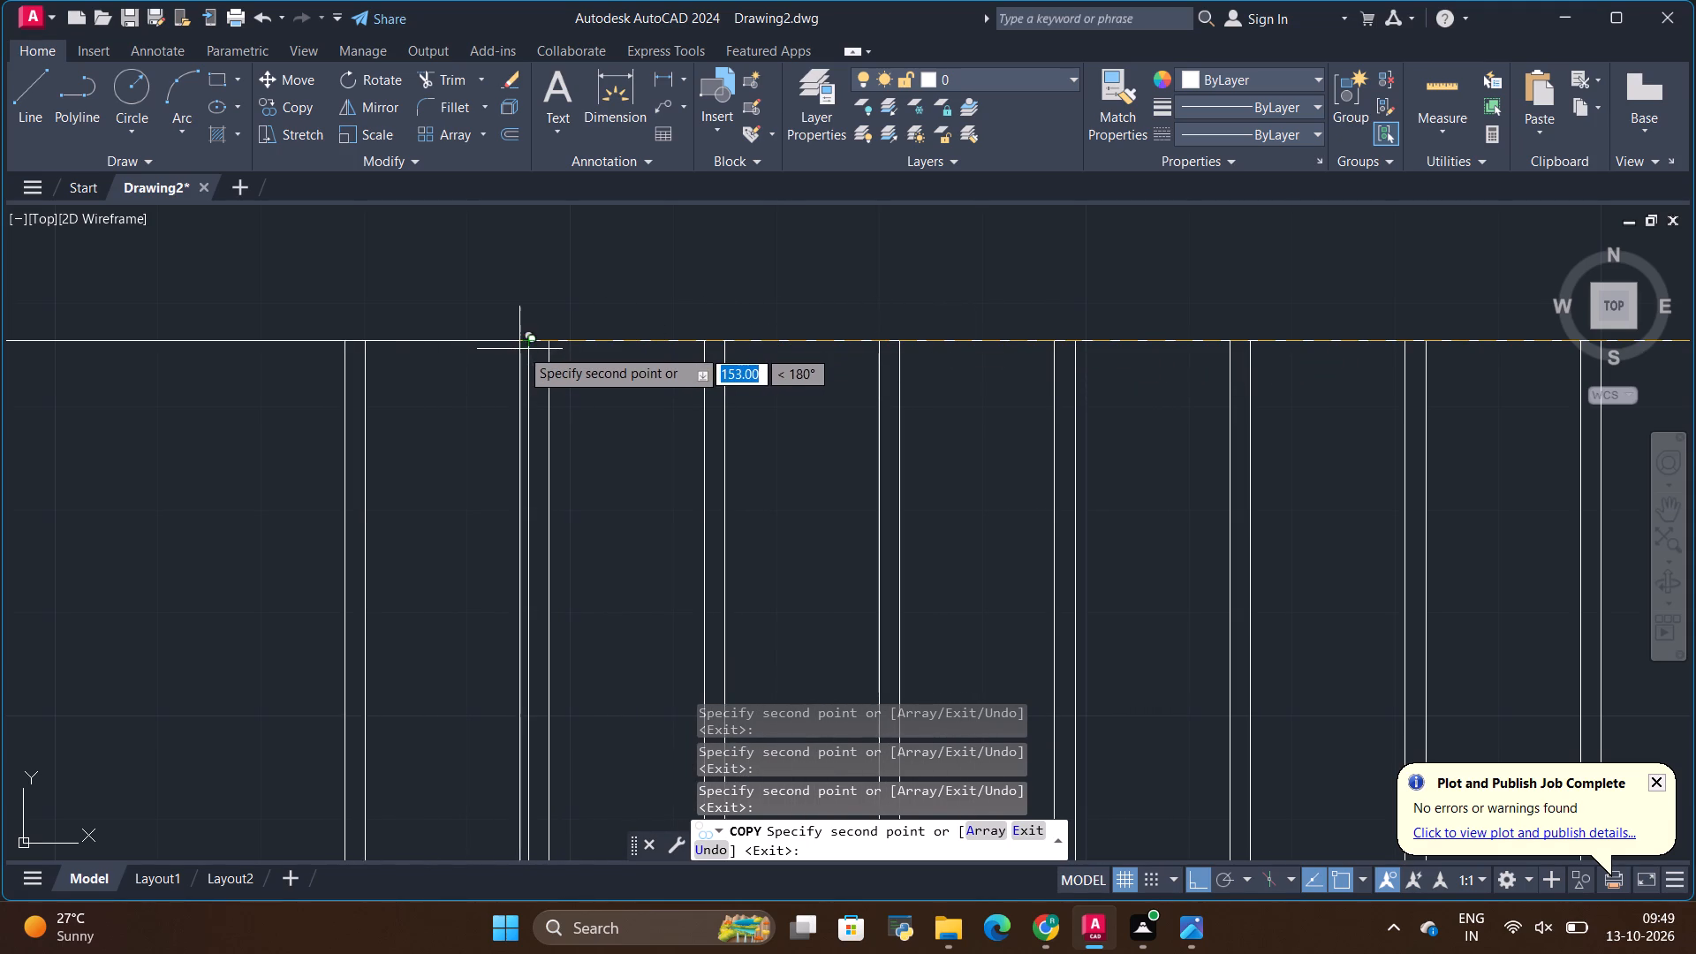
click(524, 344)
Compare the width of the drawn slat strip with the slatted strip in the Photos reference image.
scroll(873, 328, down, 4)
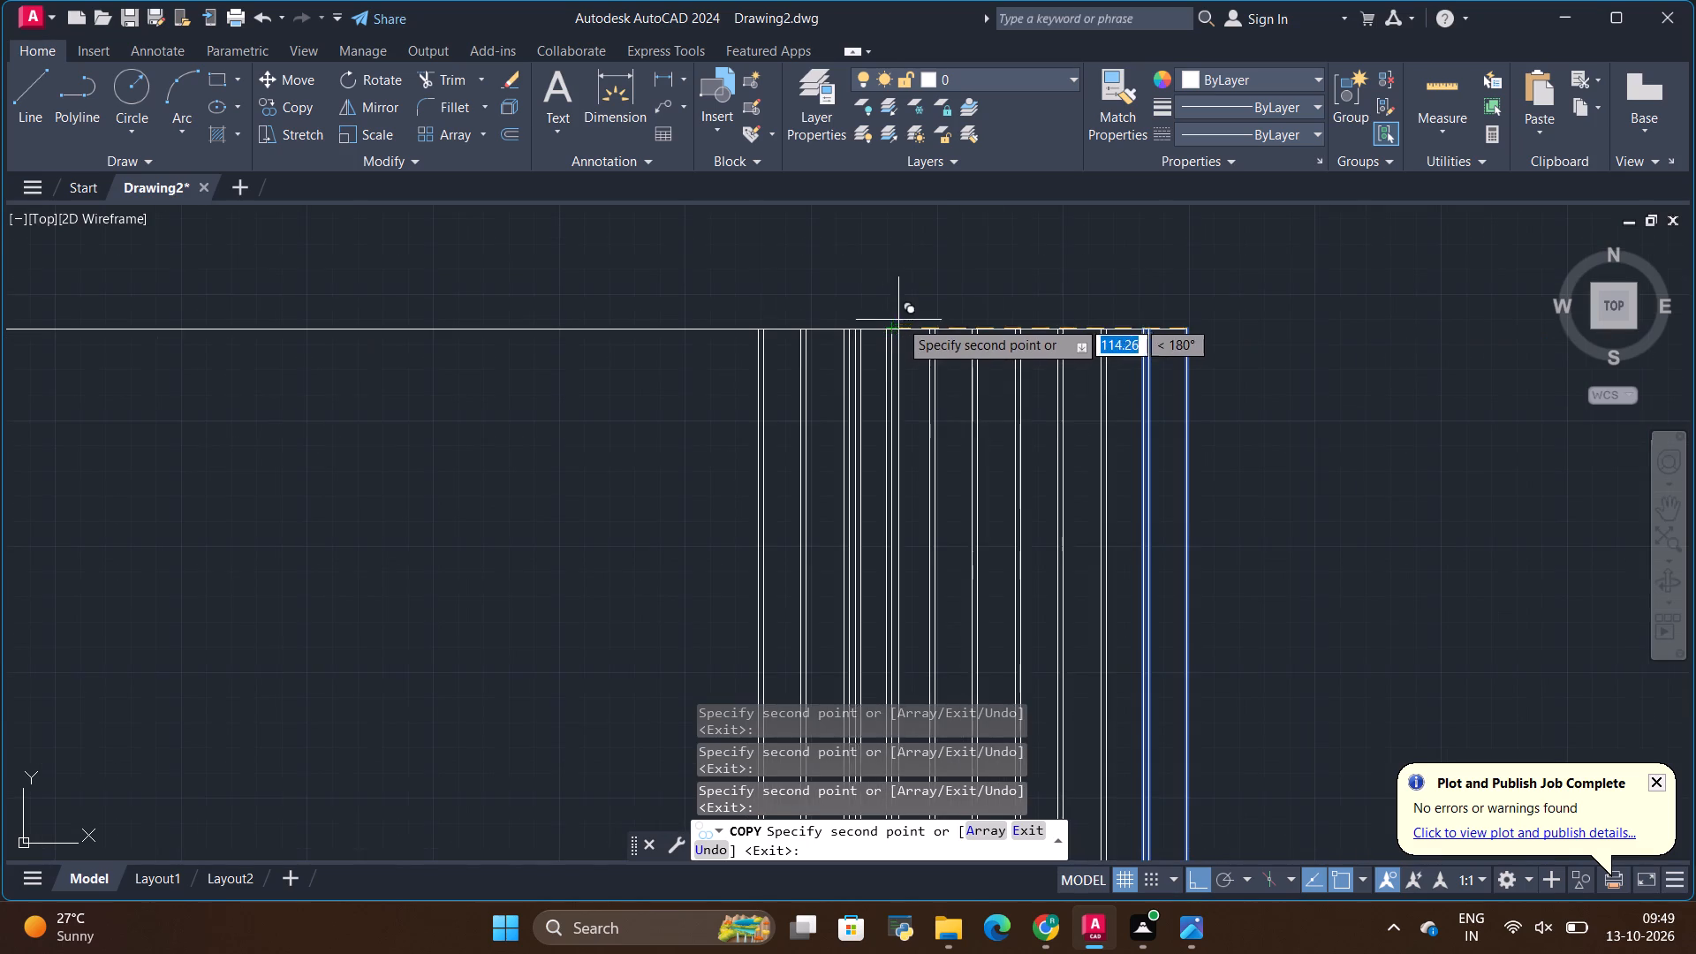
scroll(899, 320, down, 5)
scroll(911, 305, up, 1)
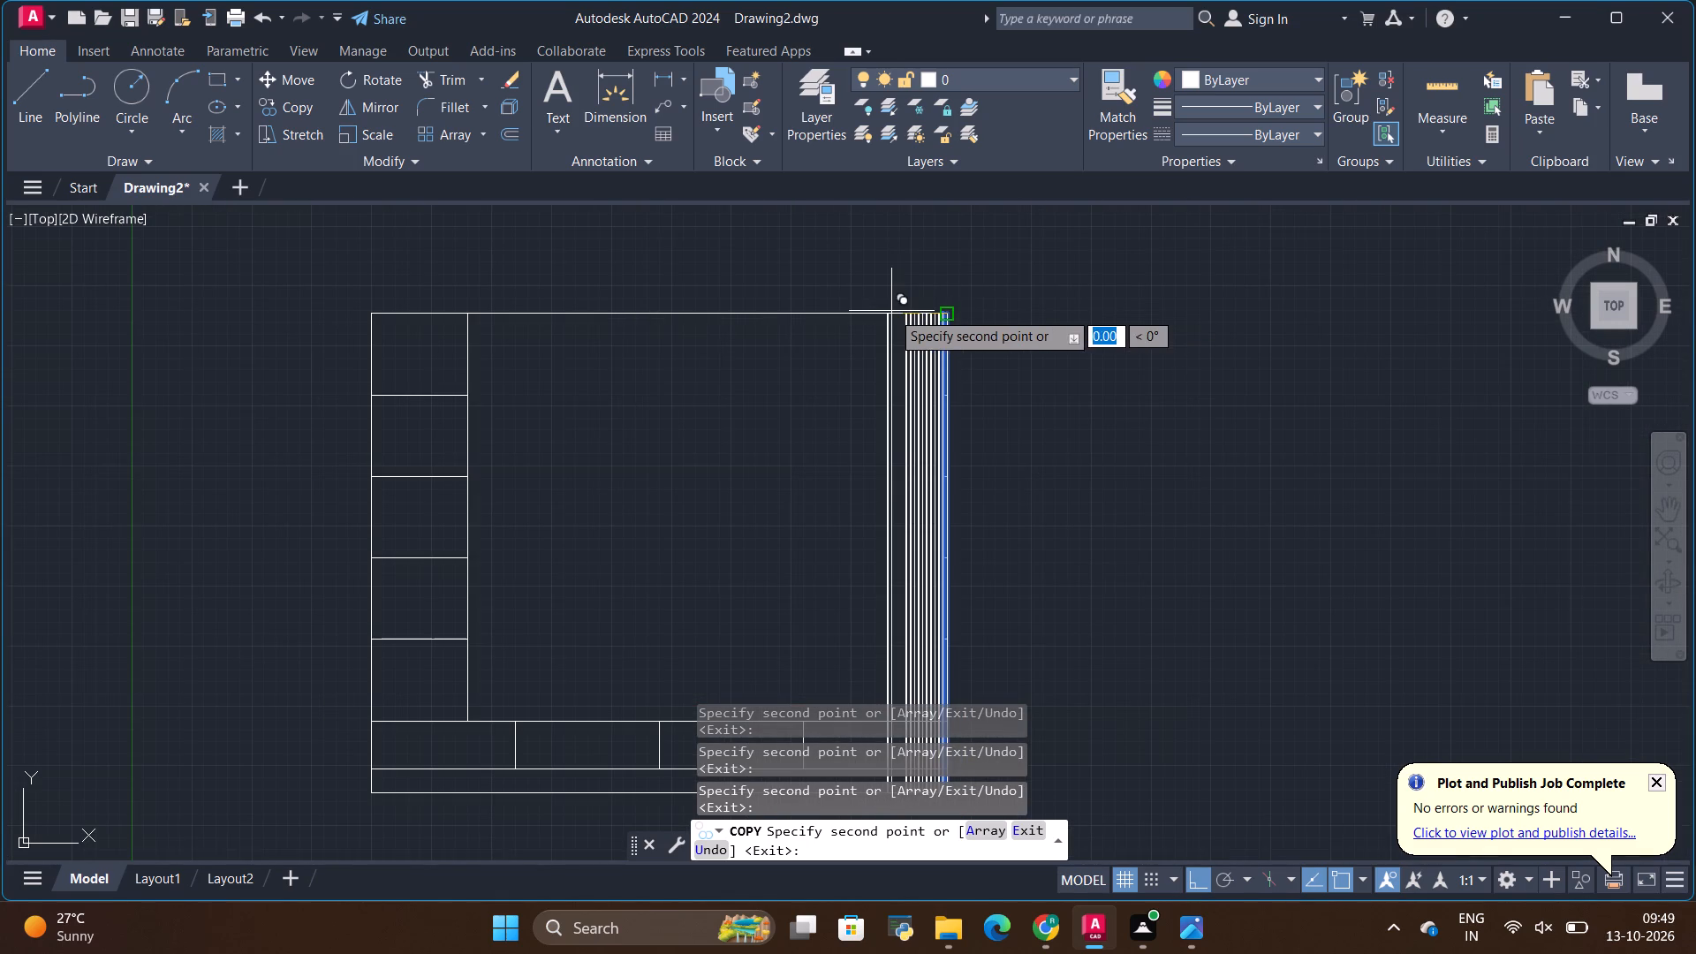
key(alt+Tab)
key(alt+Tab)
Place four more slat copies at 170, 187, 204 and 221 mm left of the right edge, snapping to line endpoints.
scroll(836, 326, up, 2)
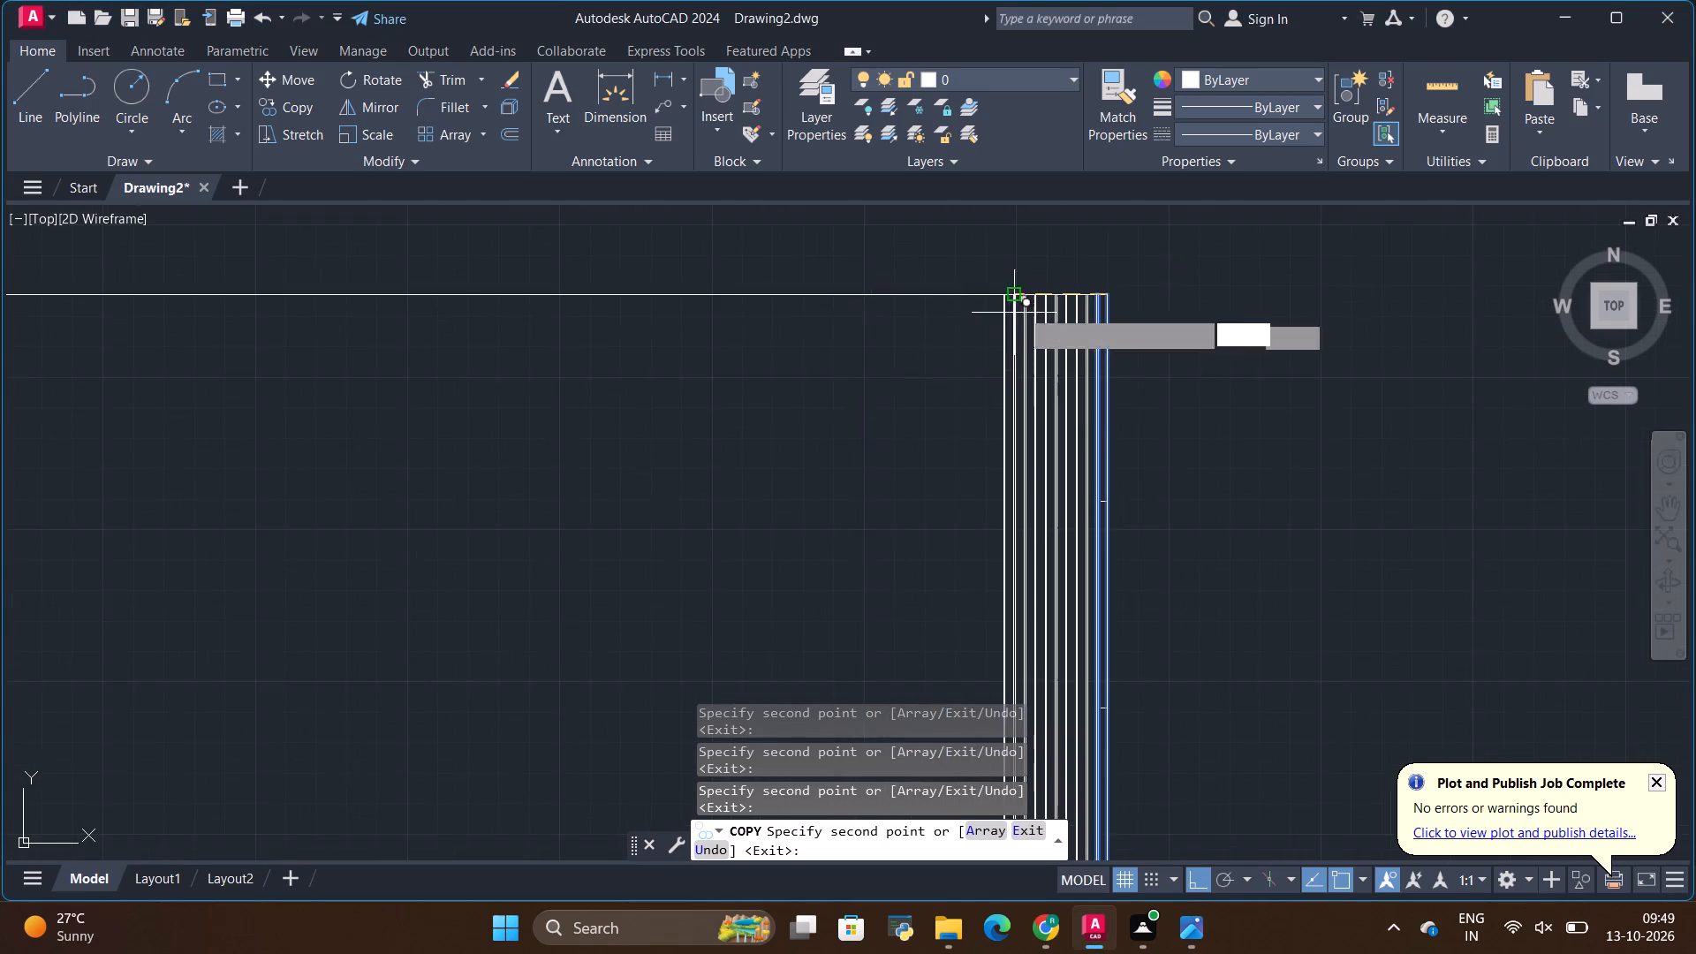
scroll(1024, 306, up, 3)
scroll(926, 276, up, 2)
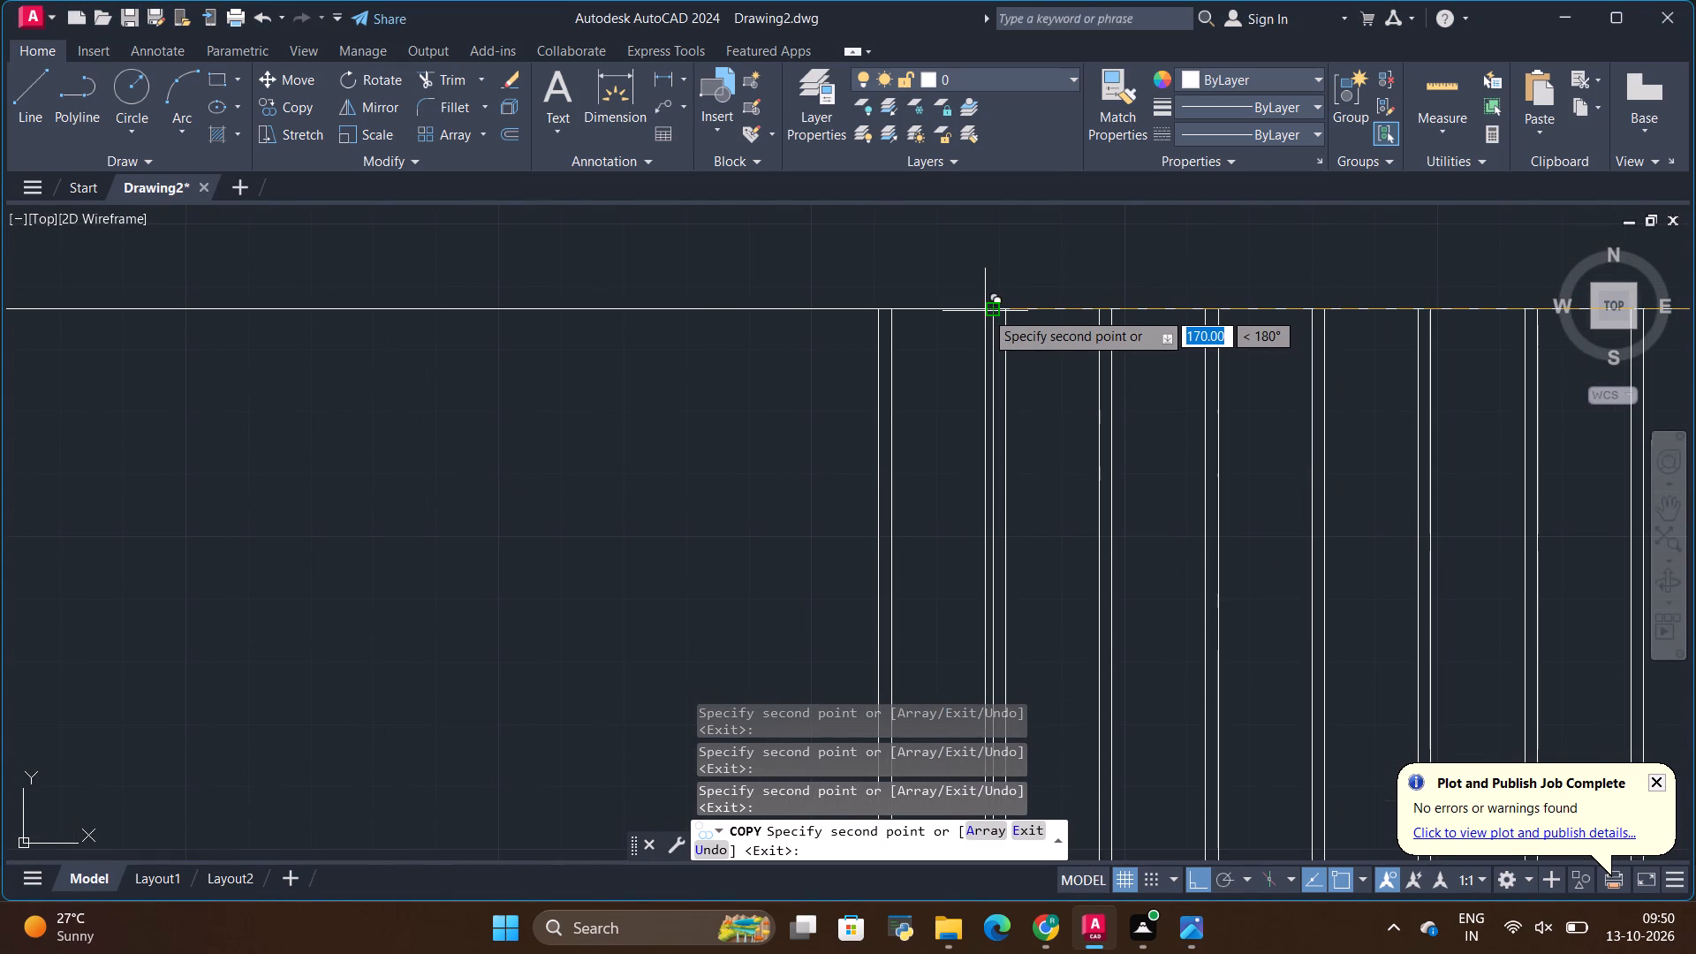
click(989, 312)
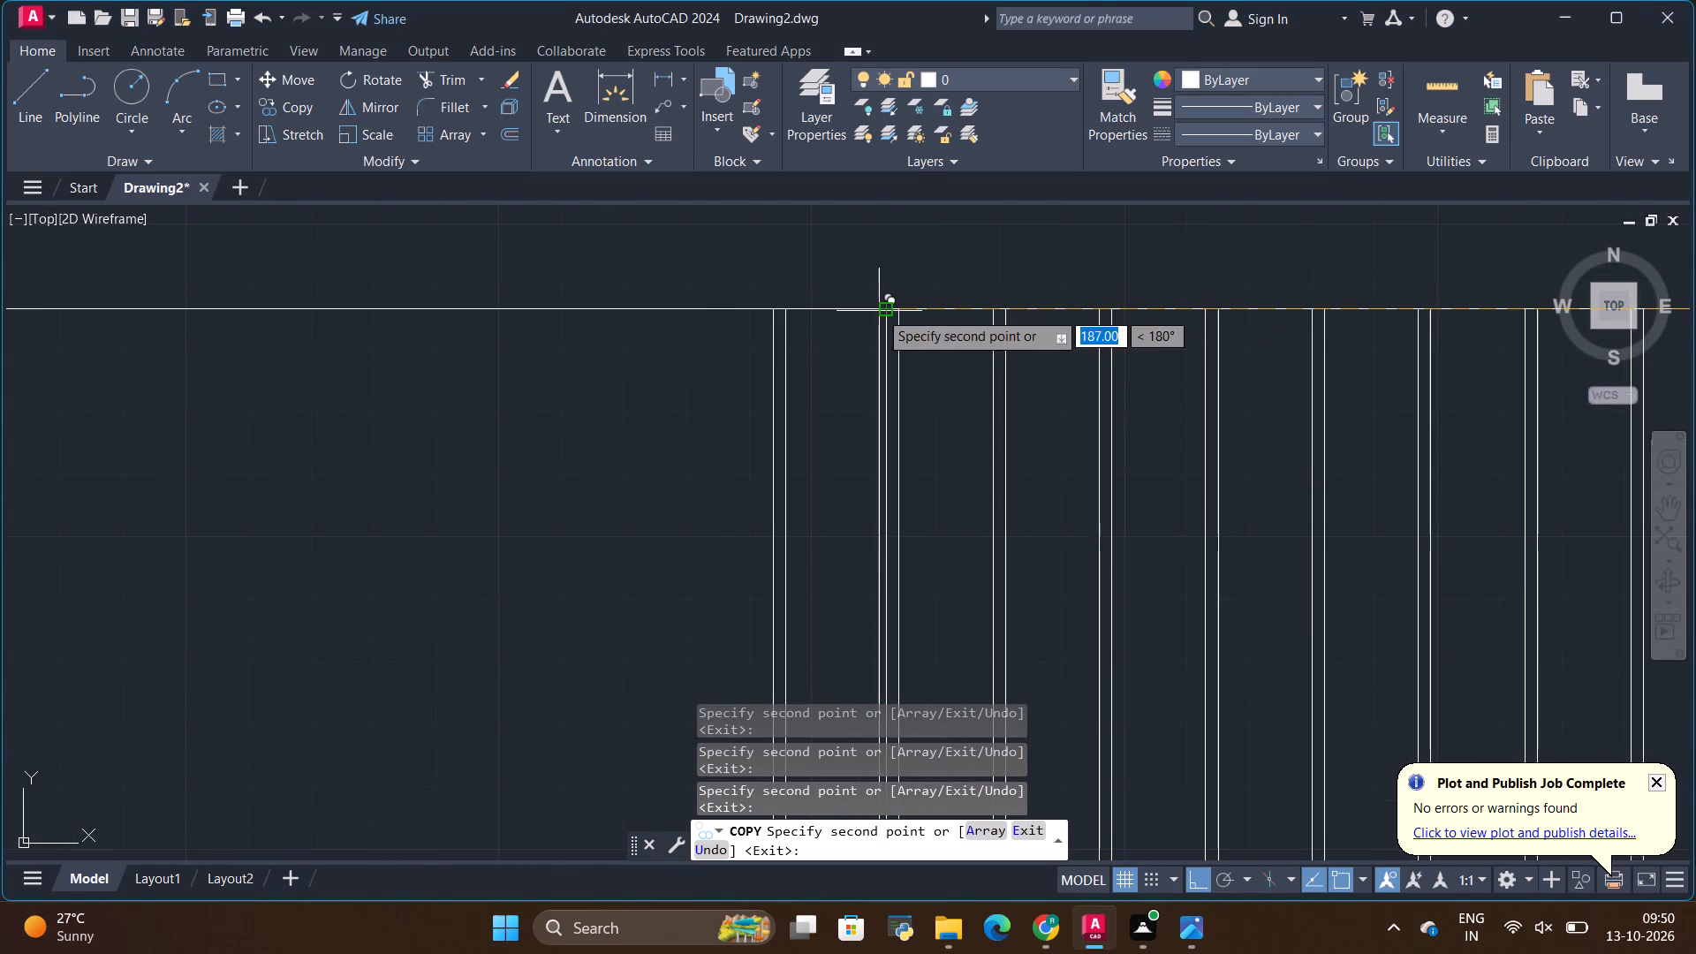
scroll(882, 315, up, 1)
click(883, 309)
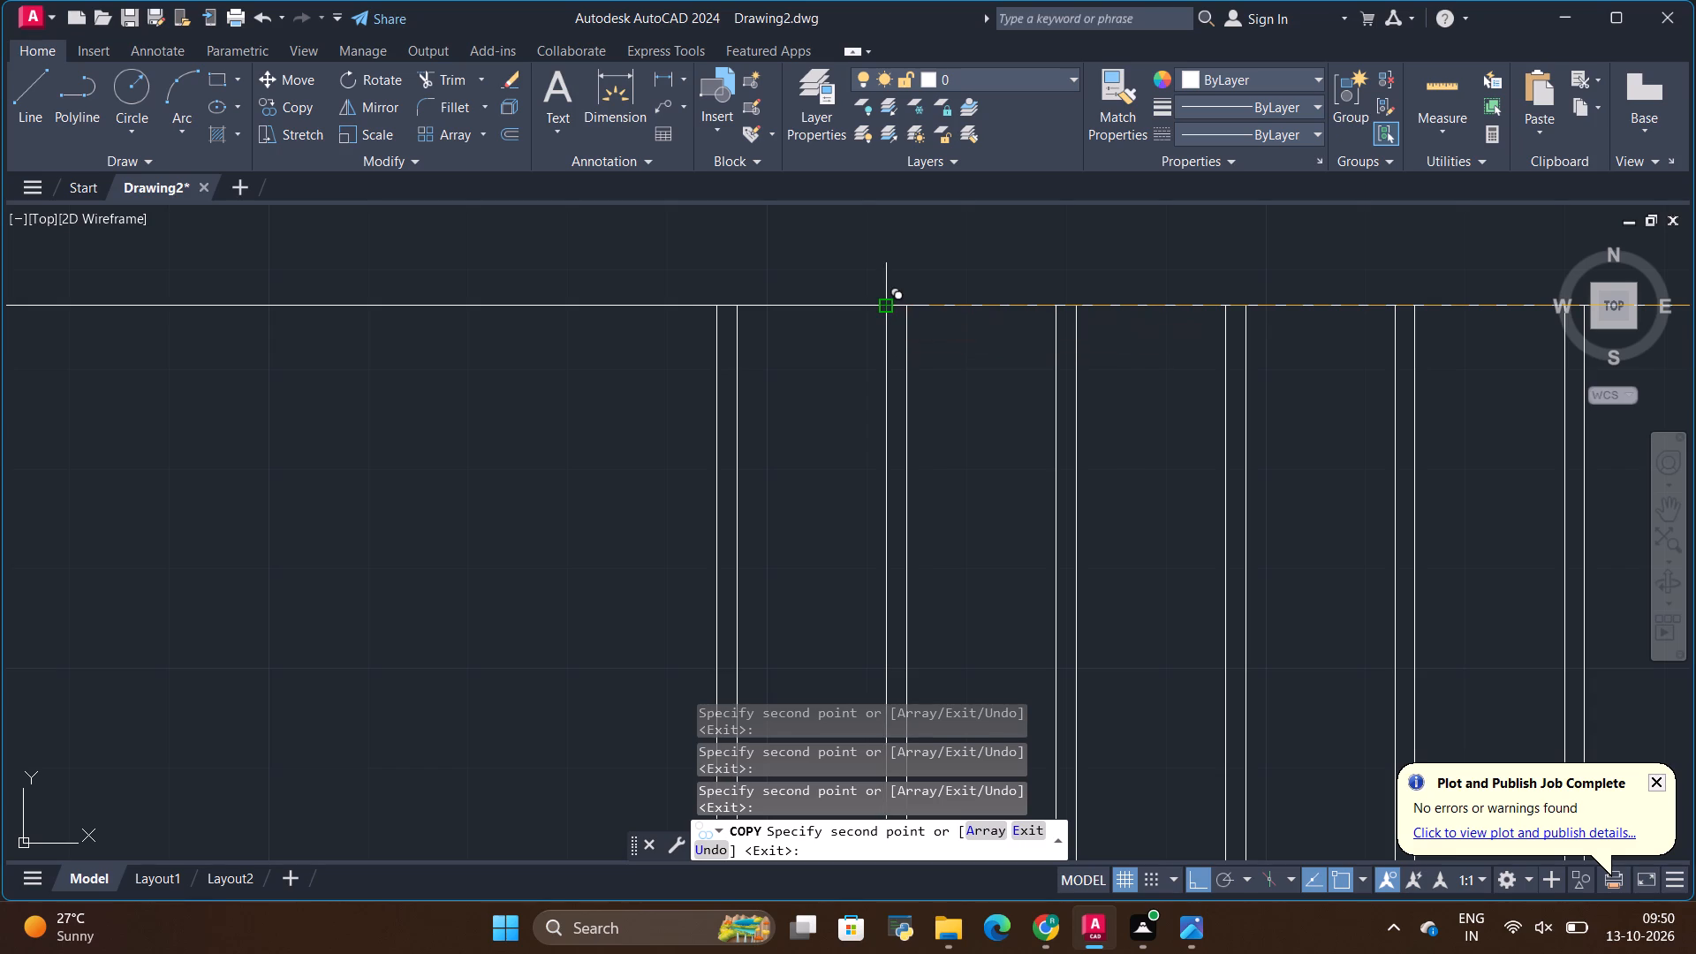
click(712, 306)
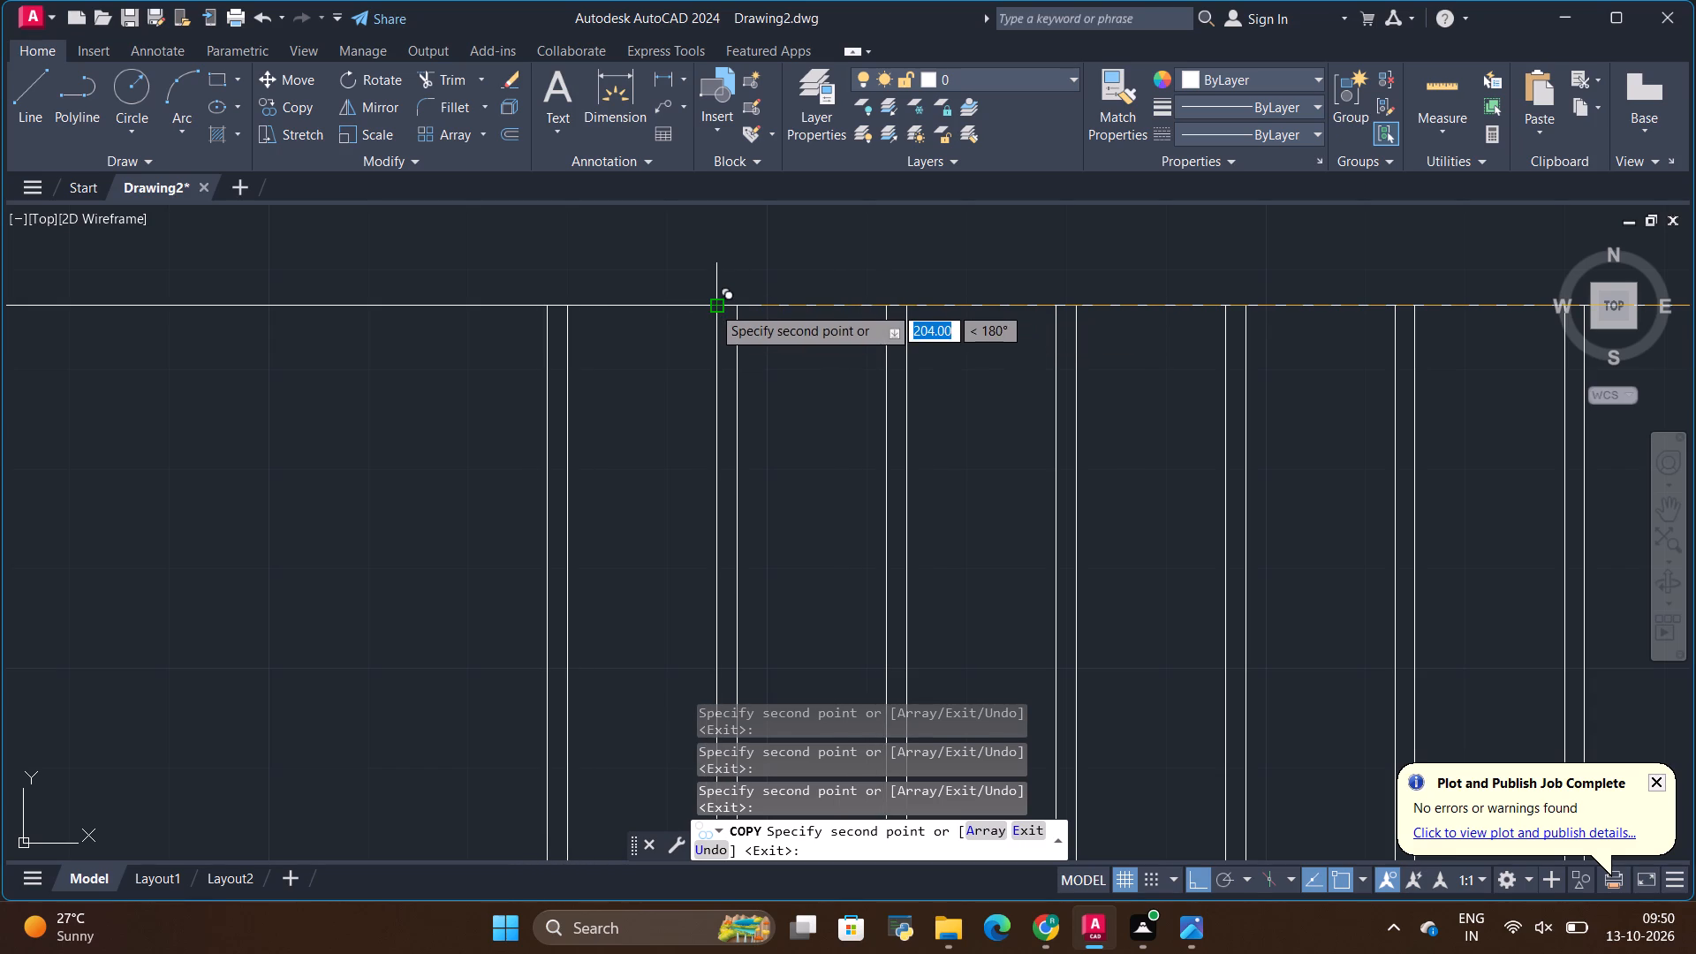
click(547, 311)
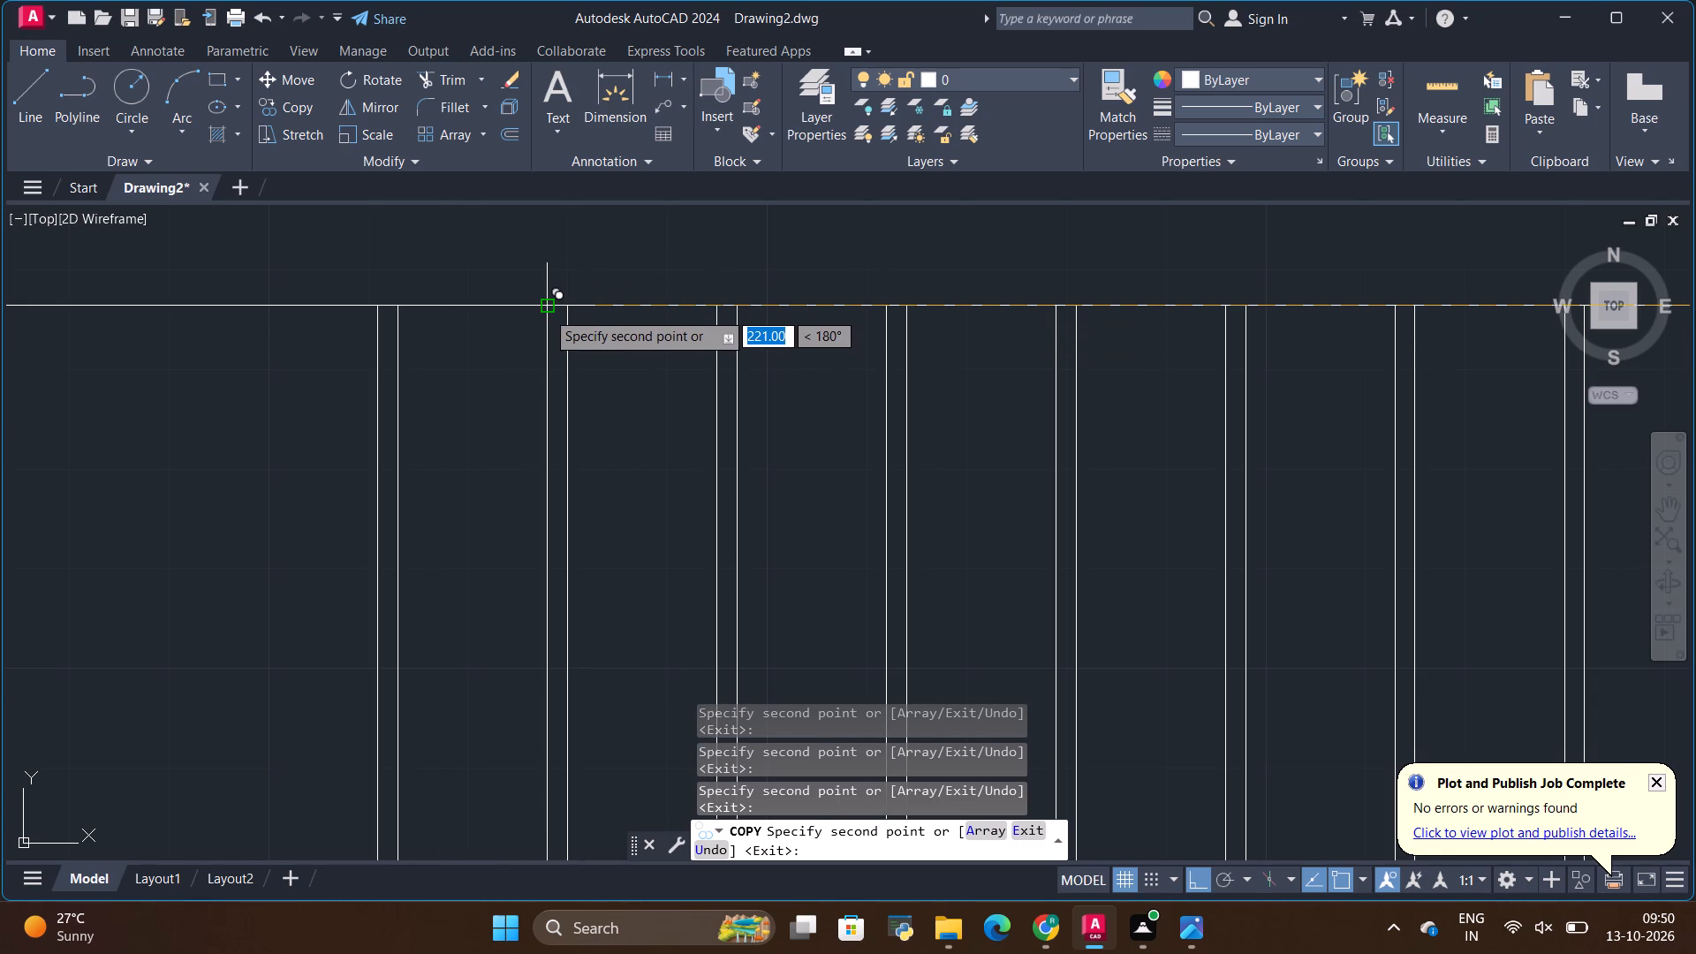
Place eight further slat copies from 238 to 357 mm left of the right edge, keeping the 17 mm spacing.
scroll(544, 311, down, 3)
scroll(635, 296, down, 2)
scroll(867, 295, down, 1)
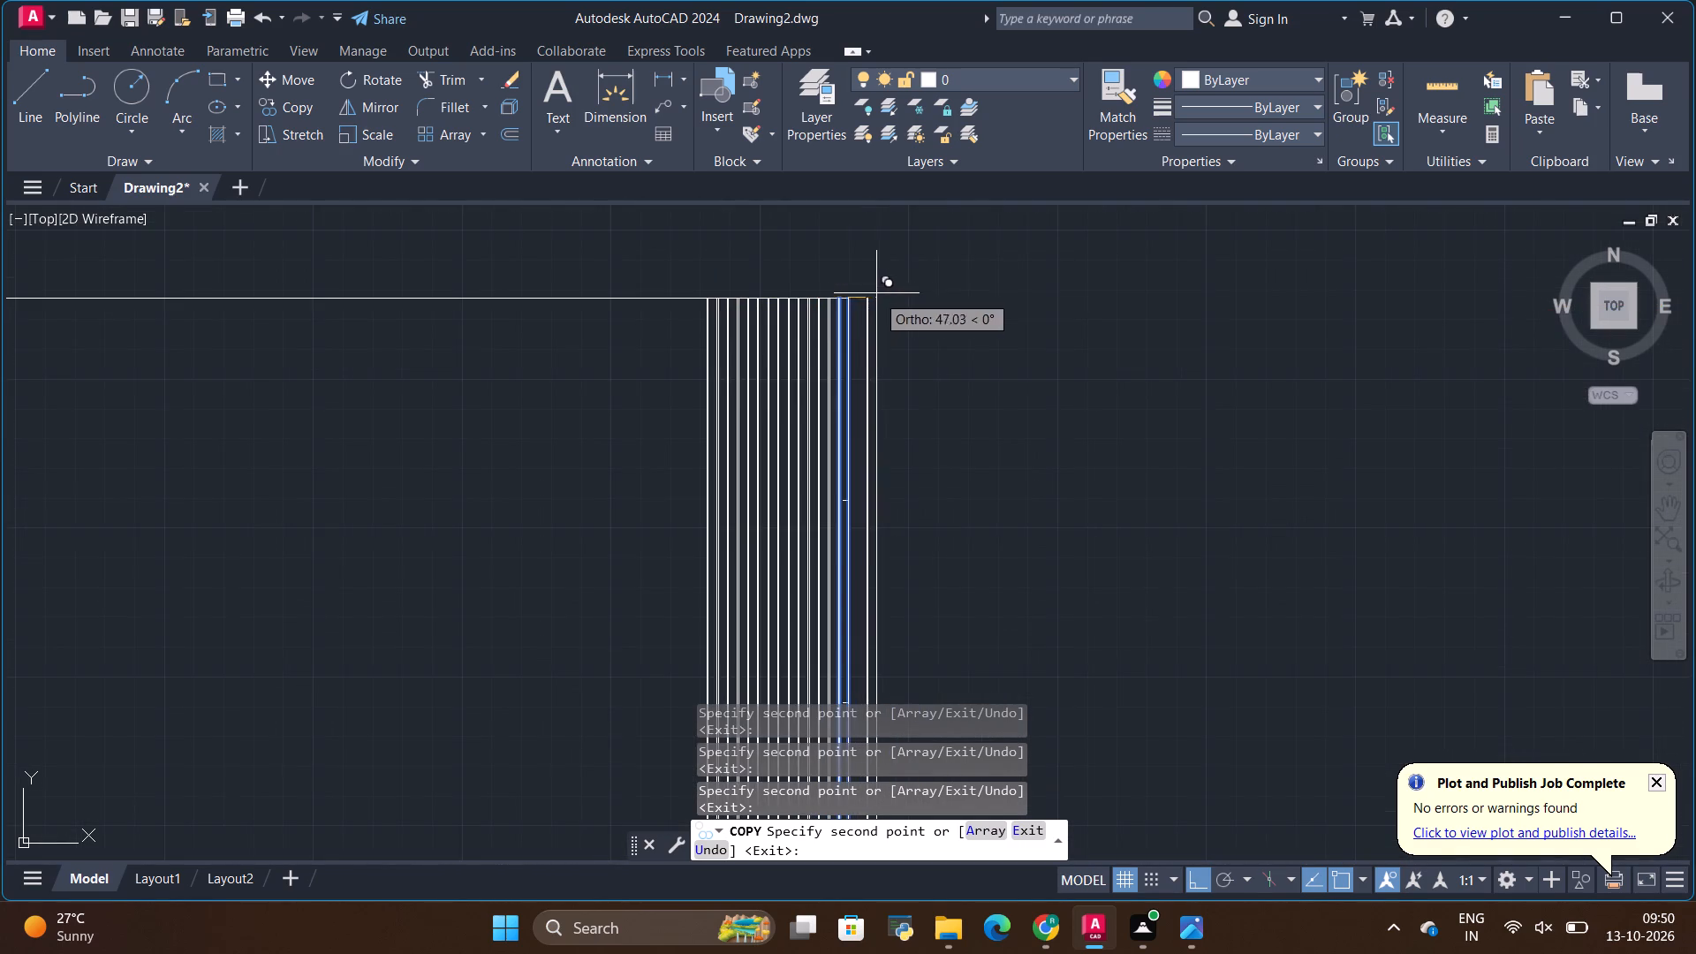
scroll(592, 294, up, 3)
scroll(1056, 328, up, 2)
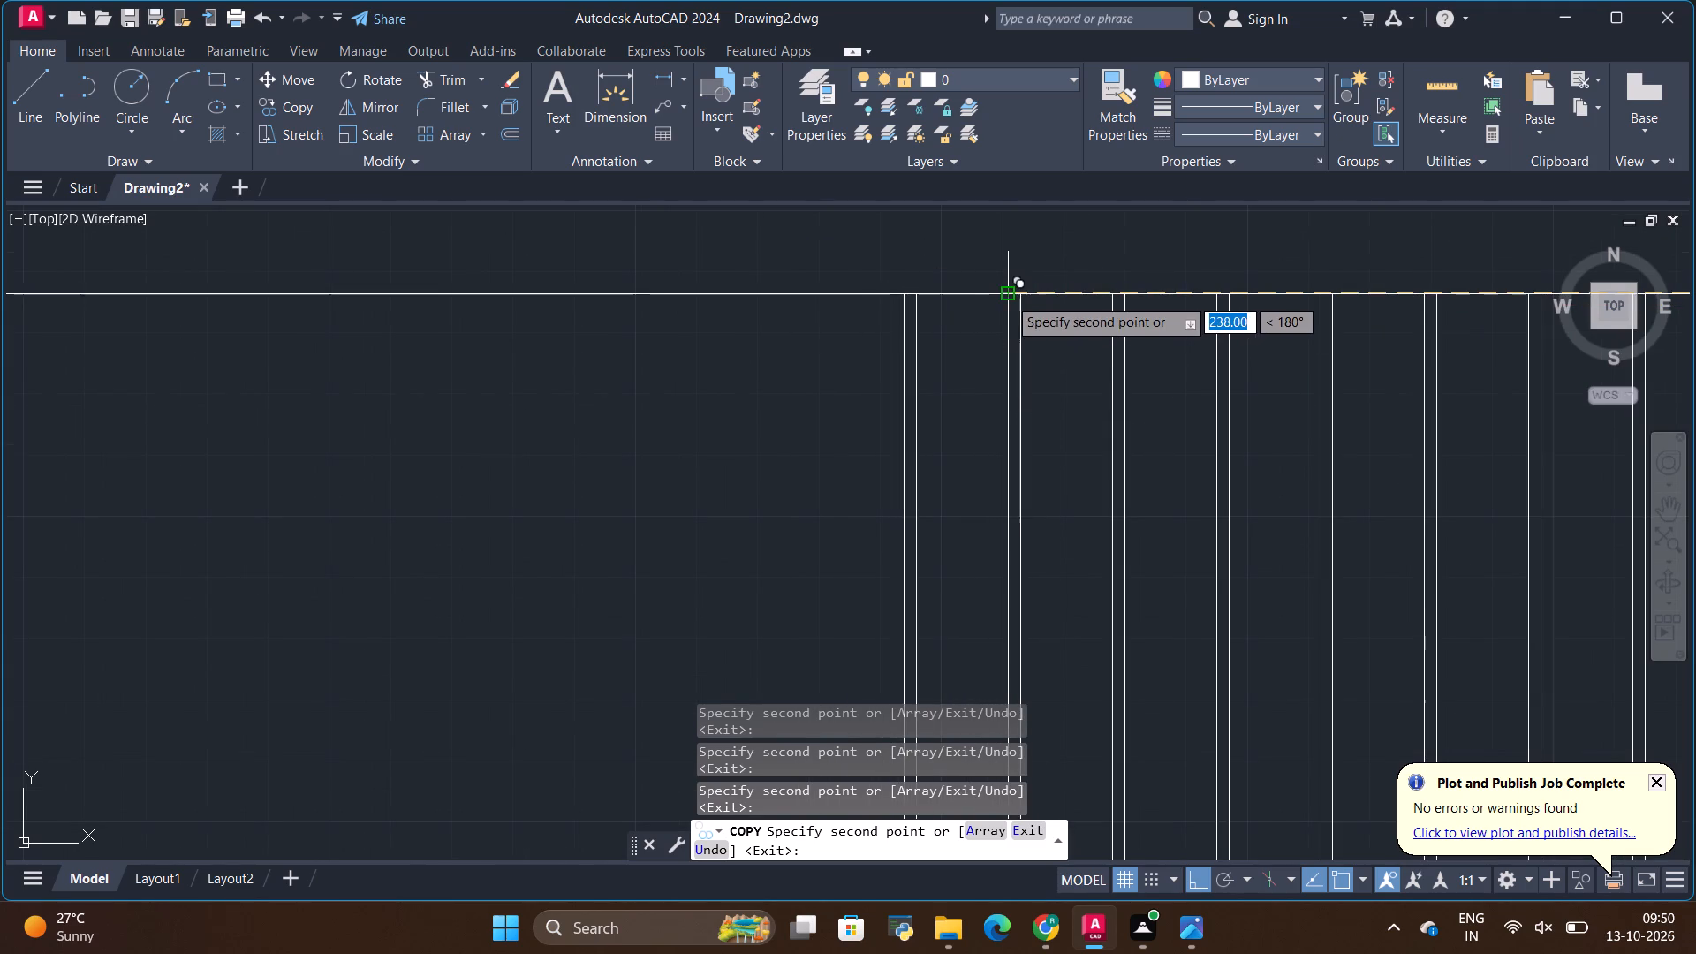
click(1008, 297)
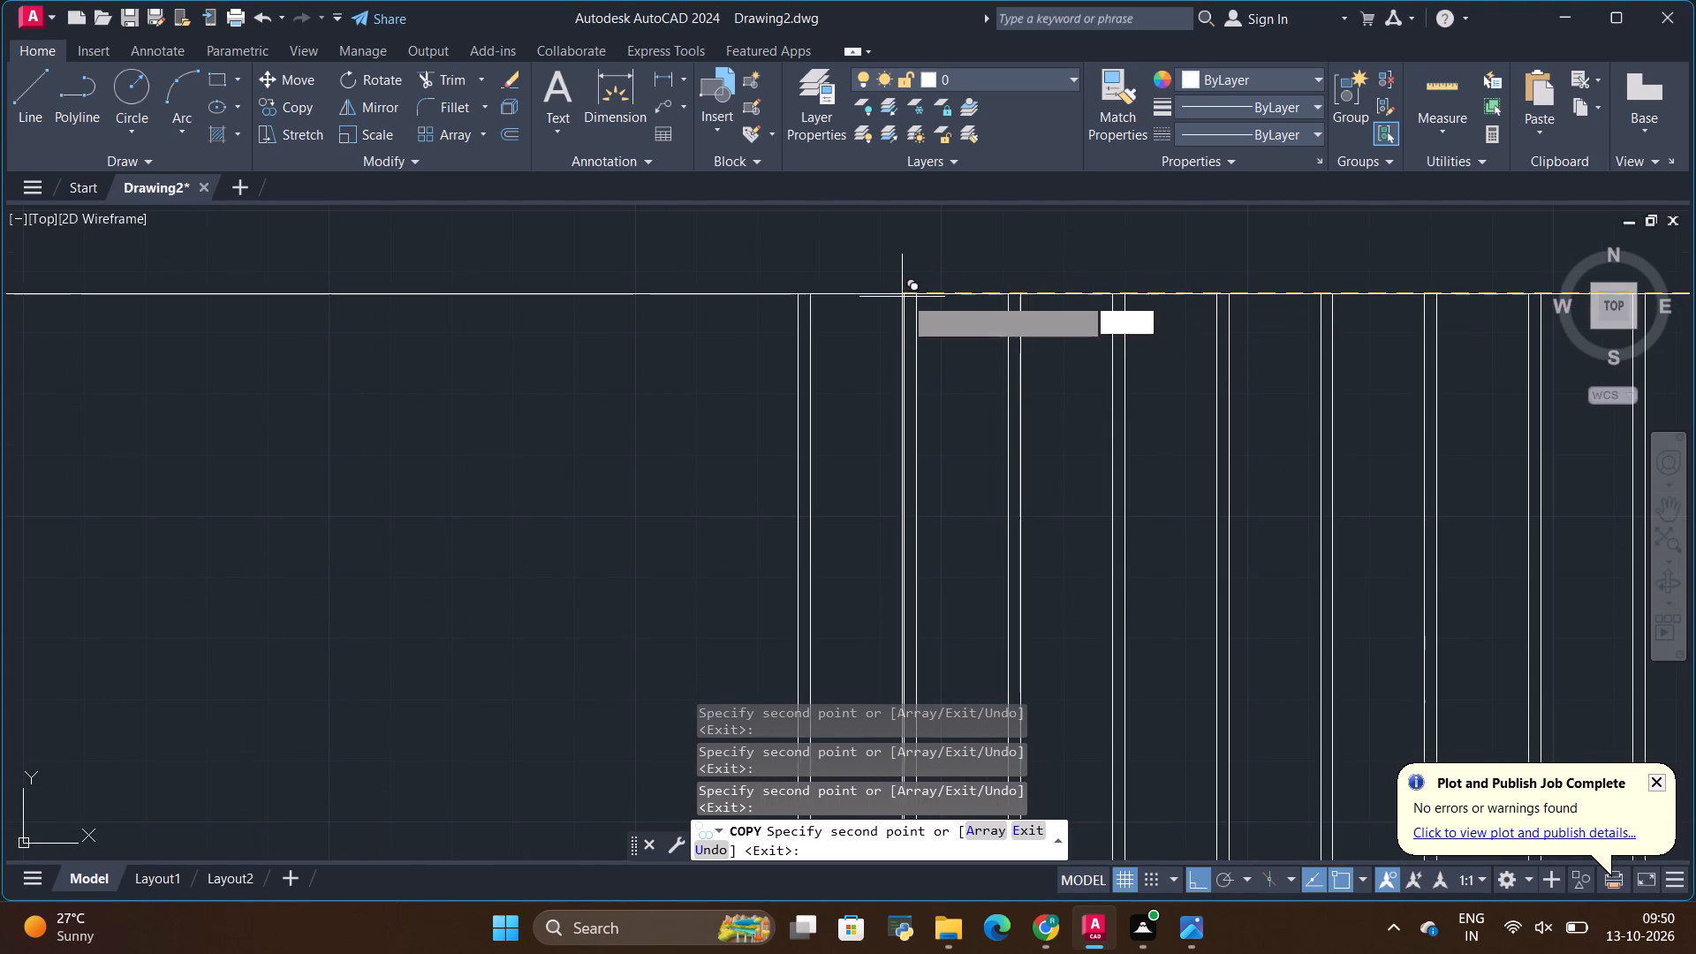
click(905, 296)
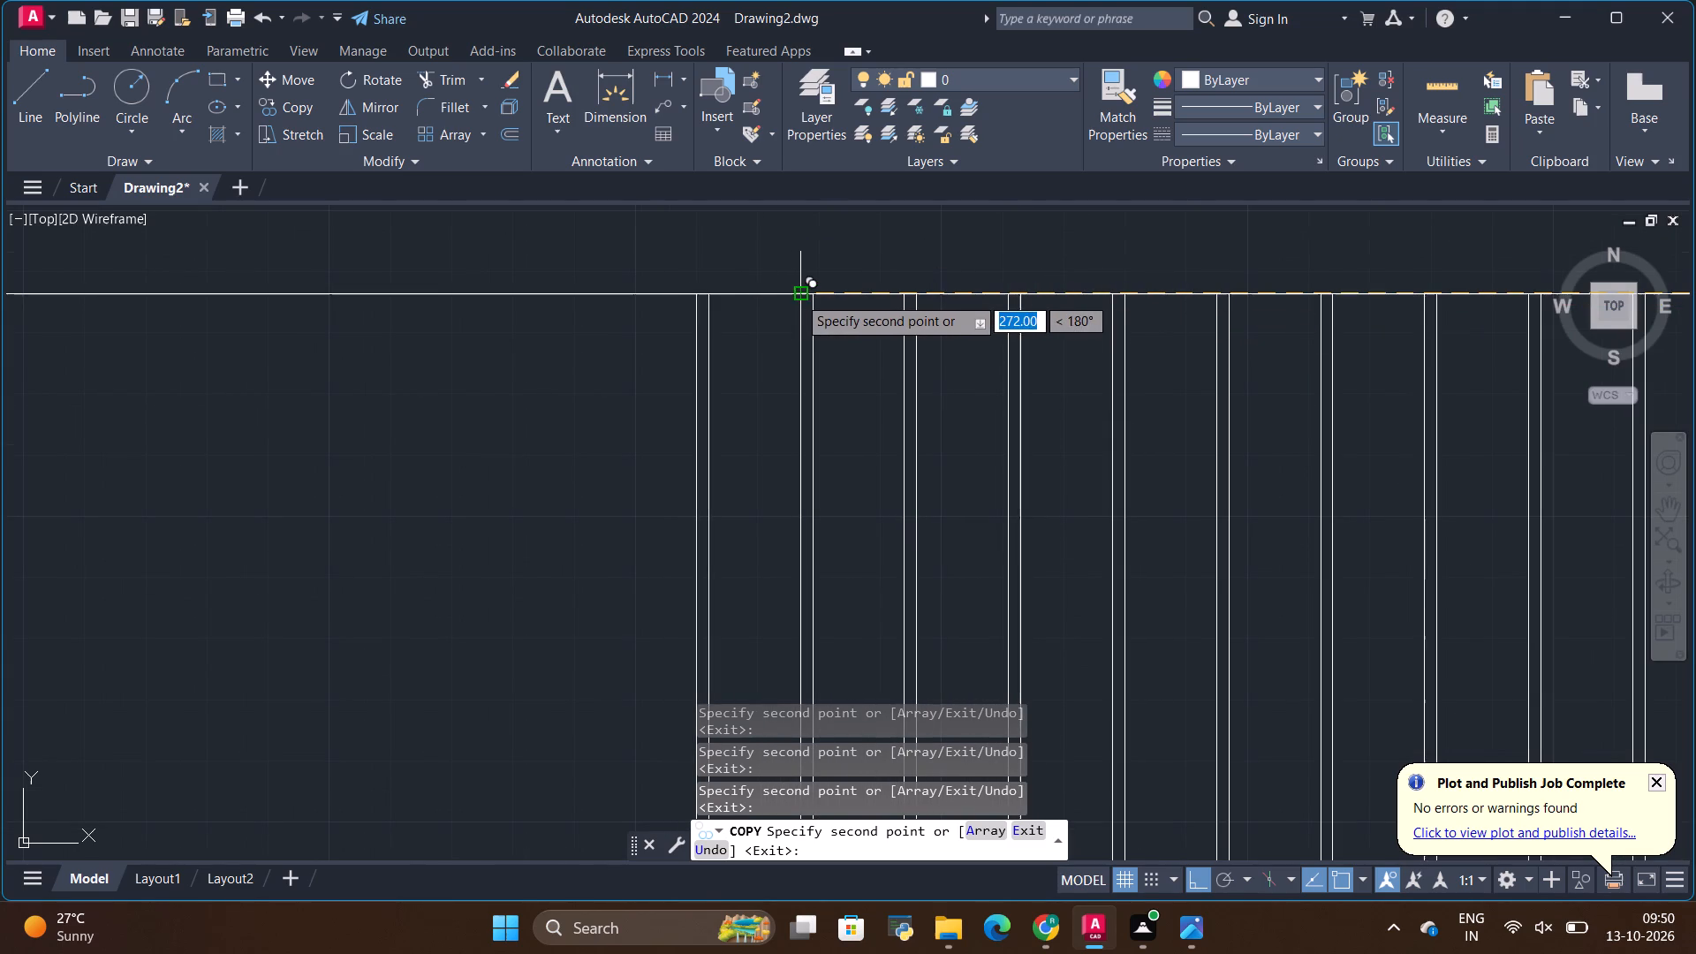
click(798, 296)
click(700, 296)
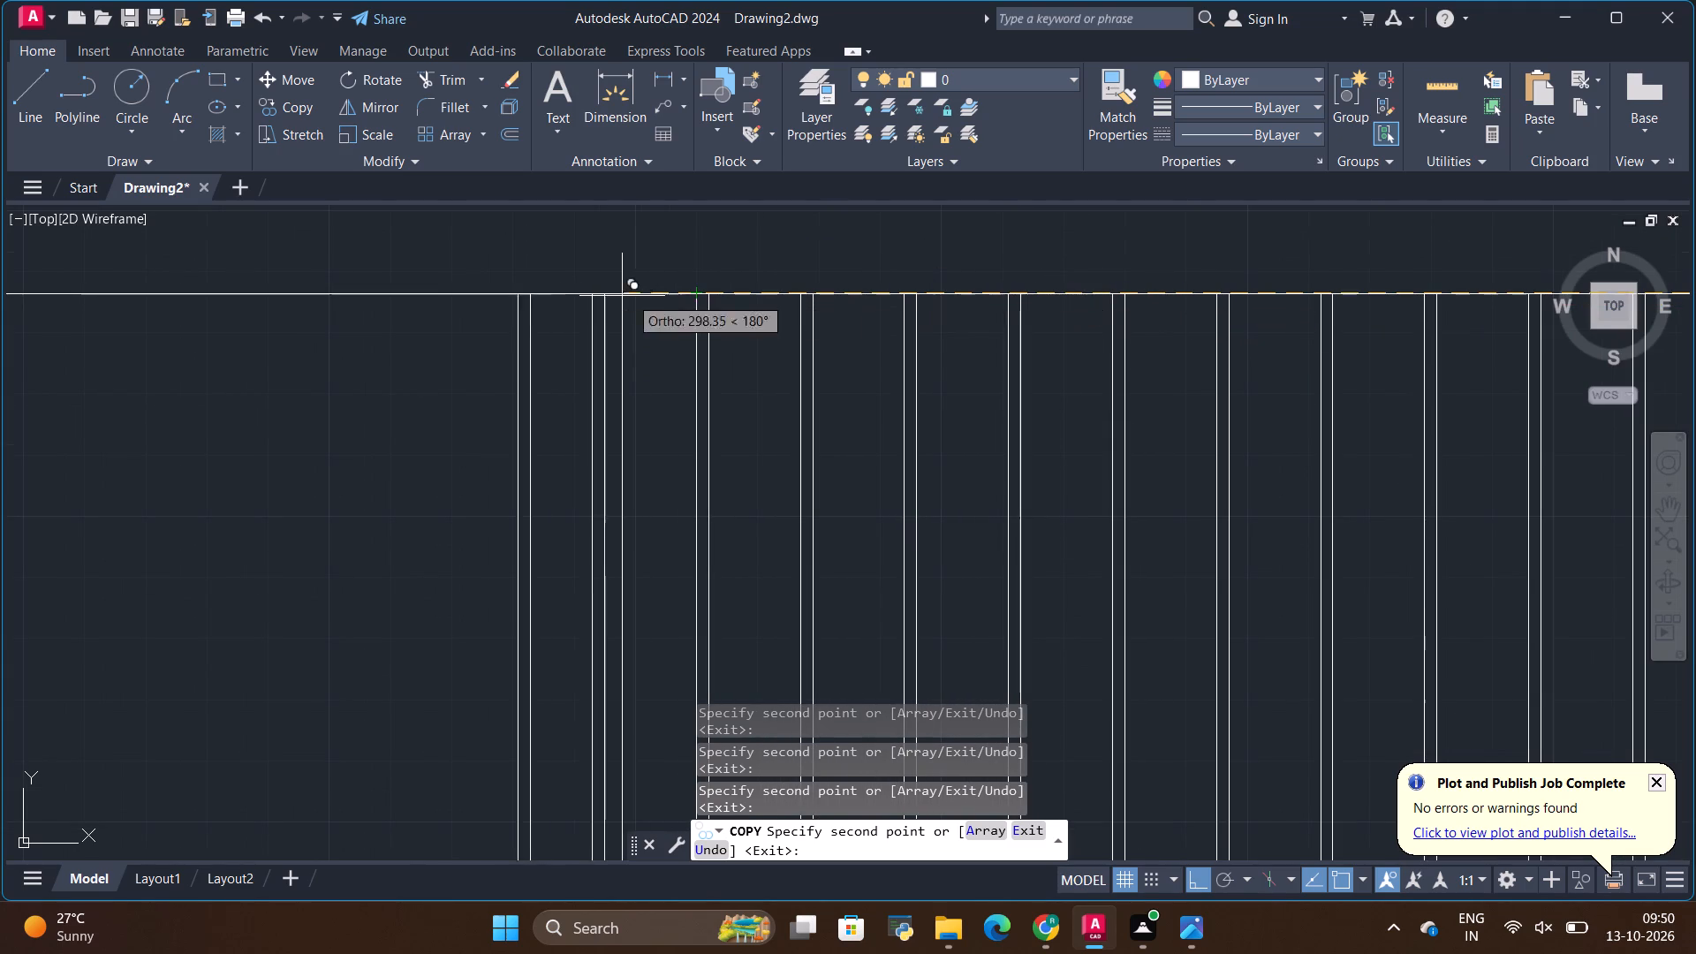
click(591, 296)
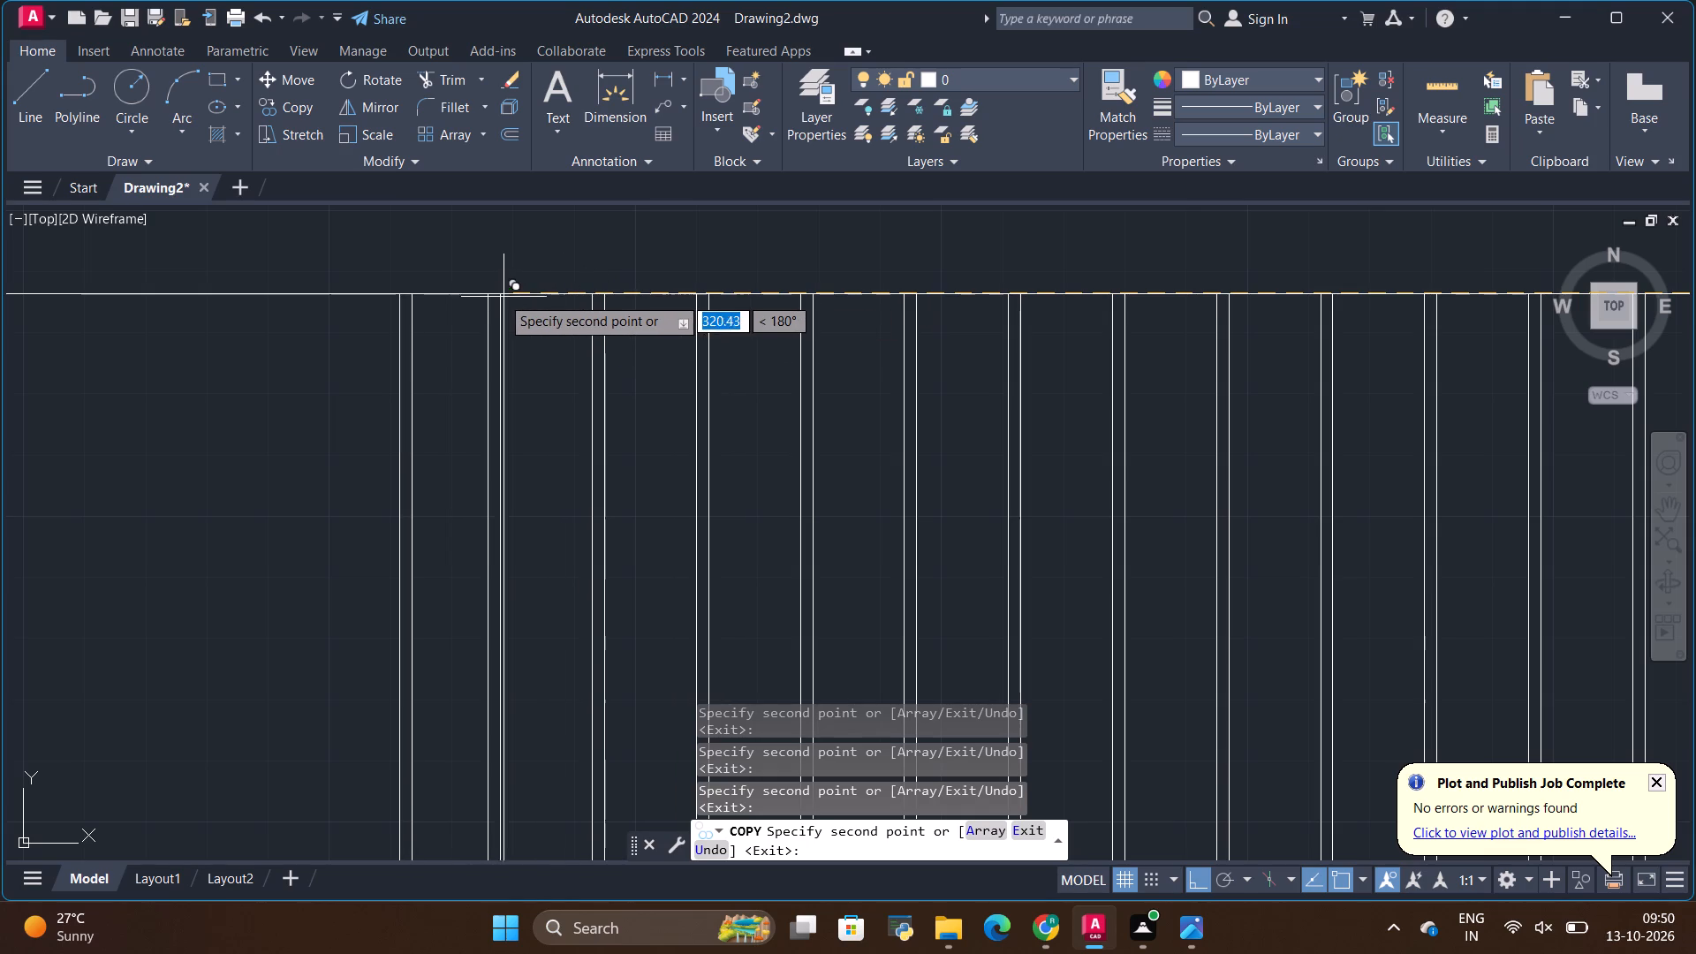
click(489, 296)
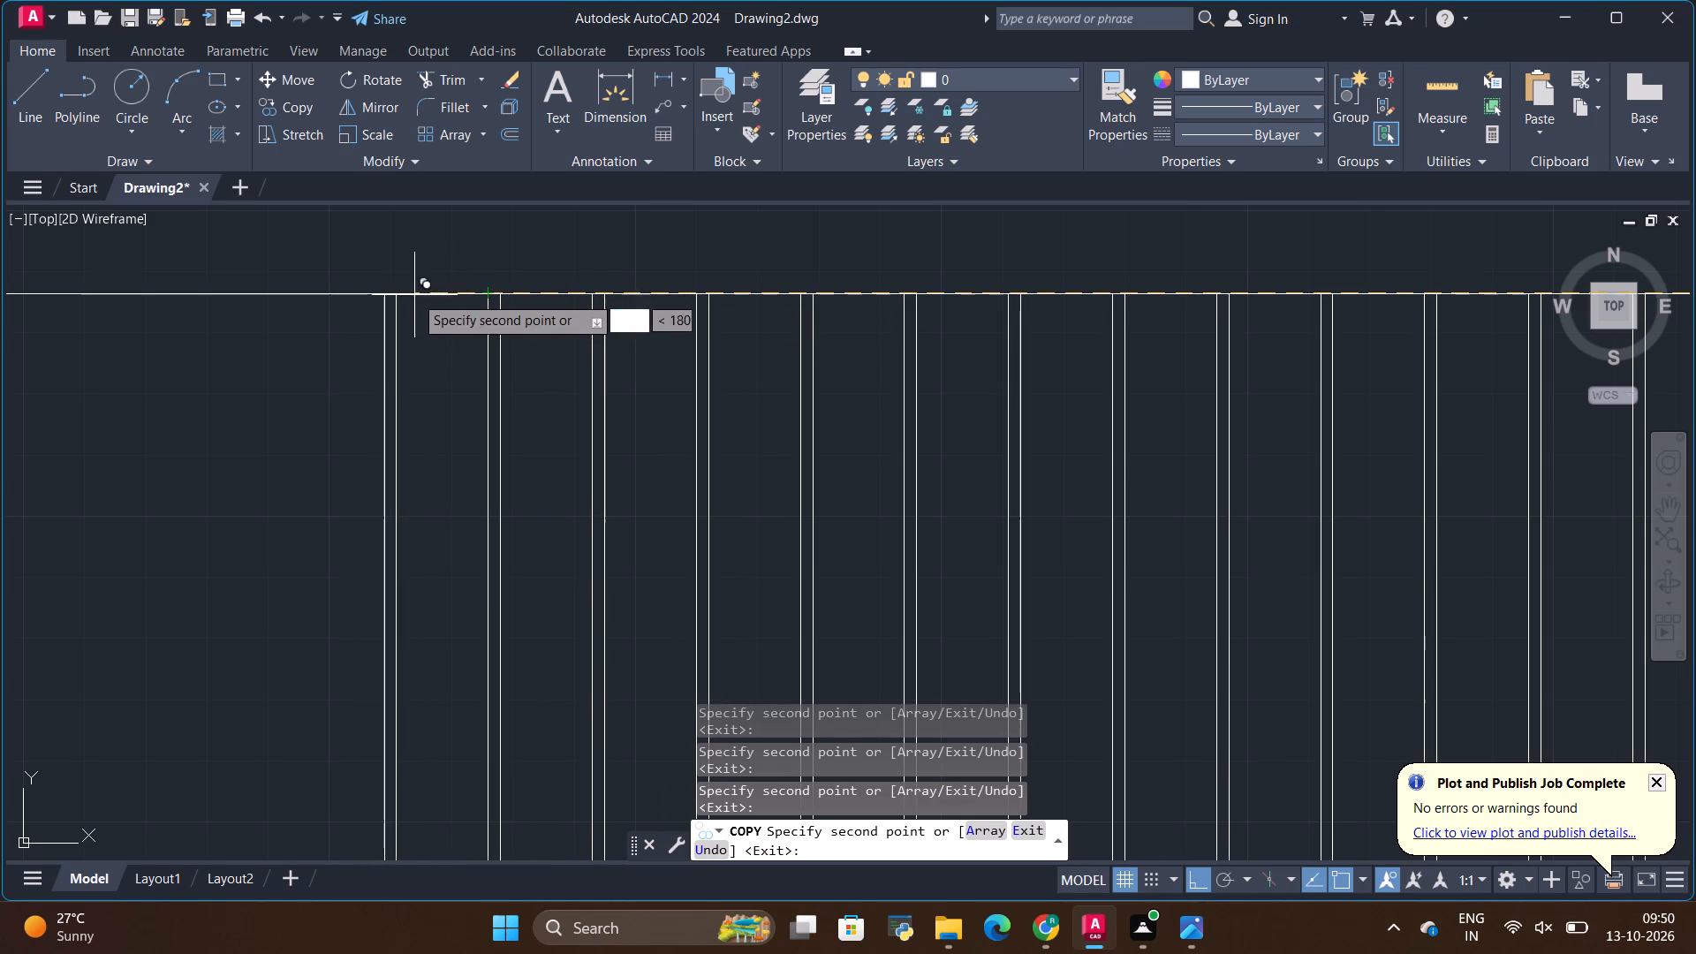
click(380, 295)
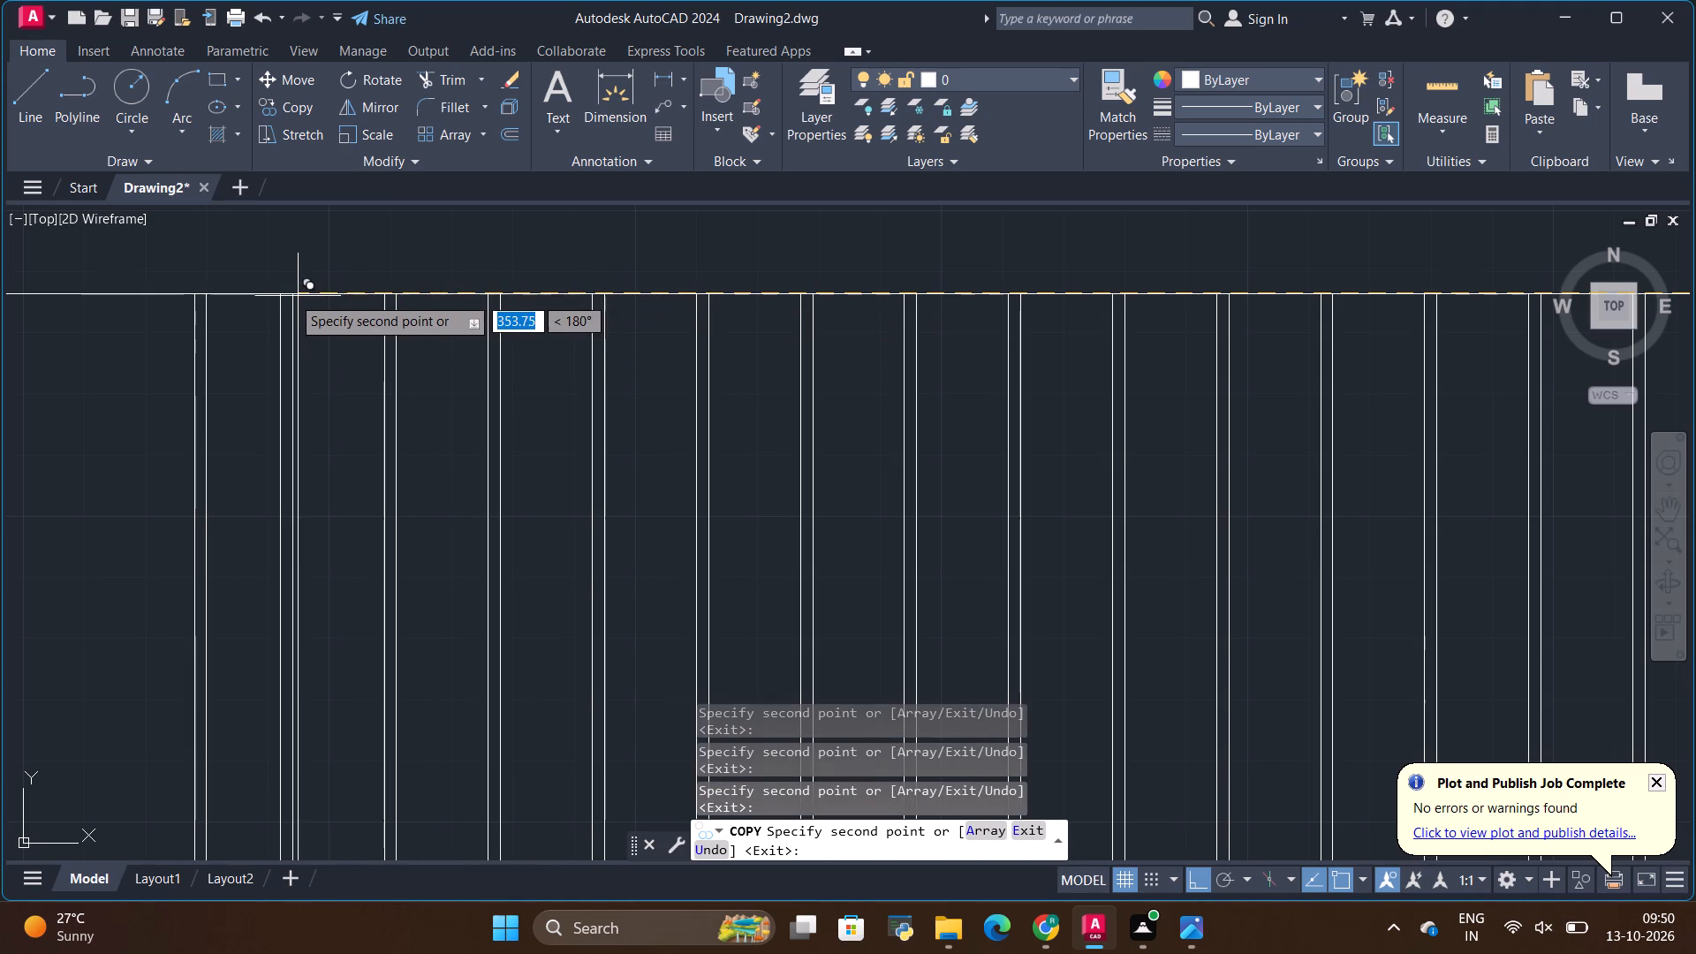
click(282, 296)
Check the reference photo and place five final slat copies at 374, 391, 408, 425 and 442 mm left of the right edge.
scroll(674, 311, down, 6)
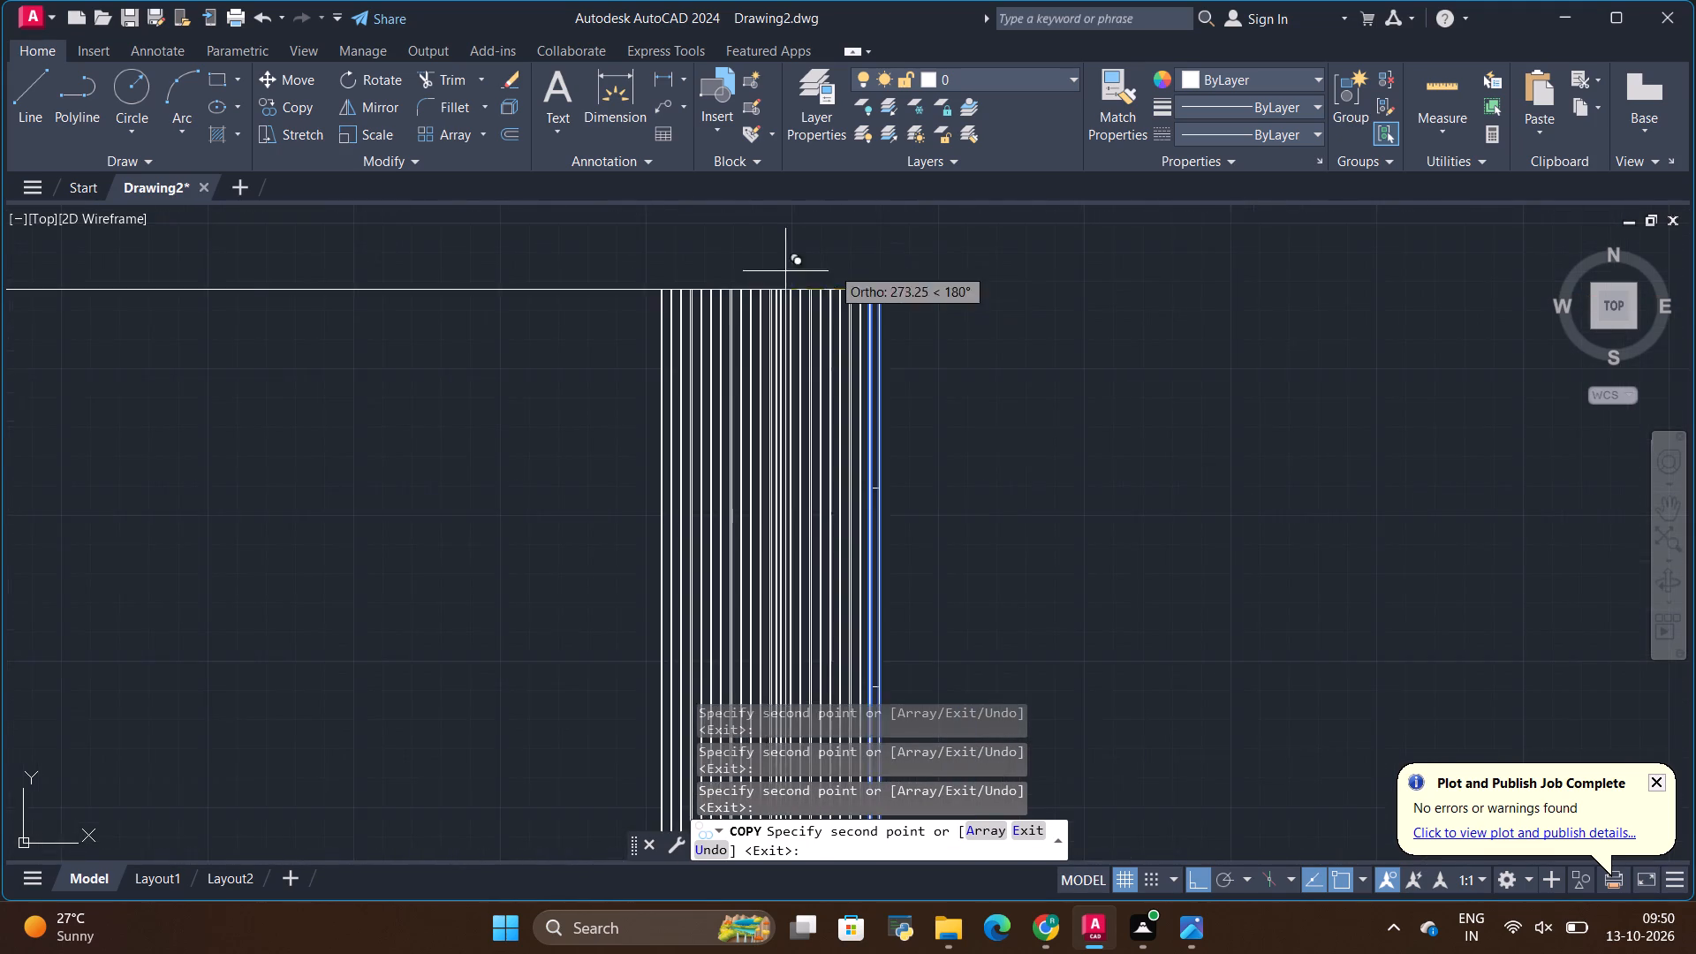
scroll(900, 262, down, 3)
scroll(785, 276, up, 1)
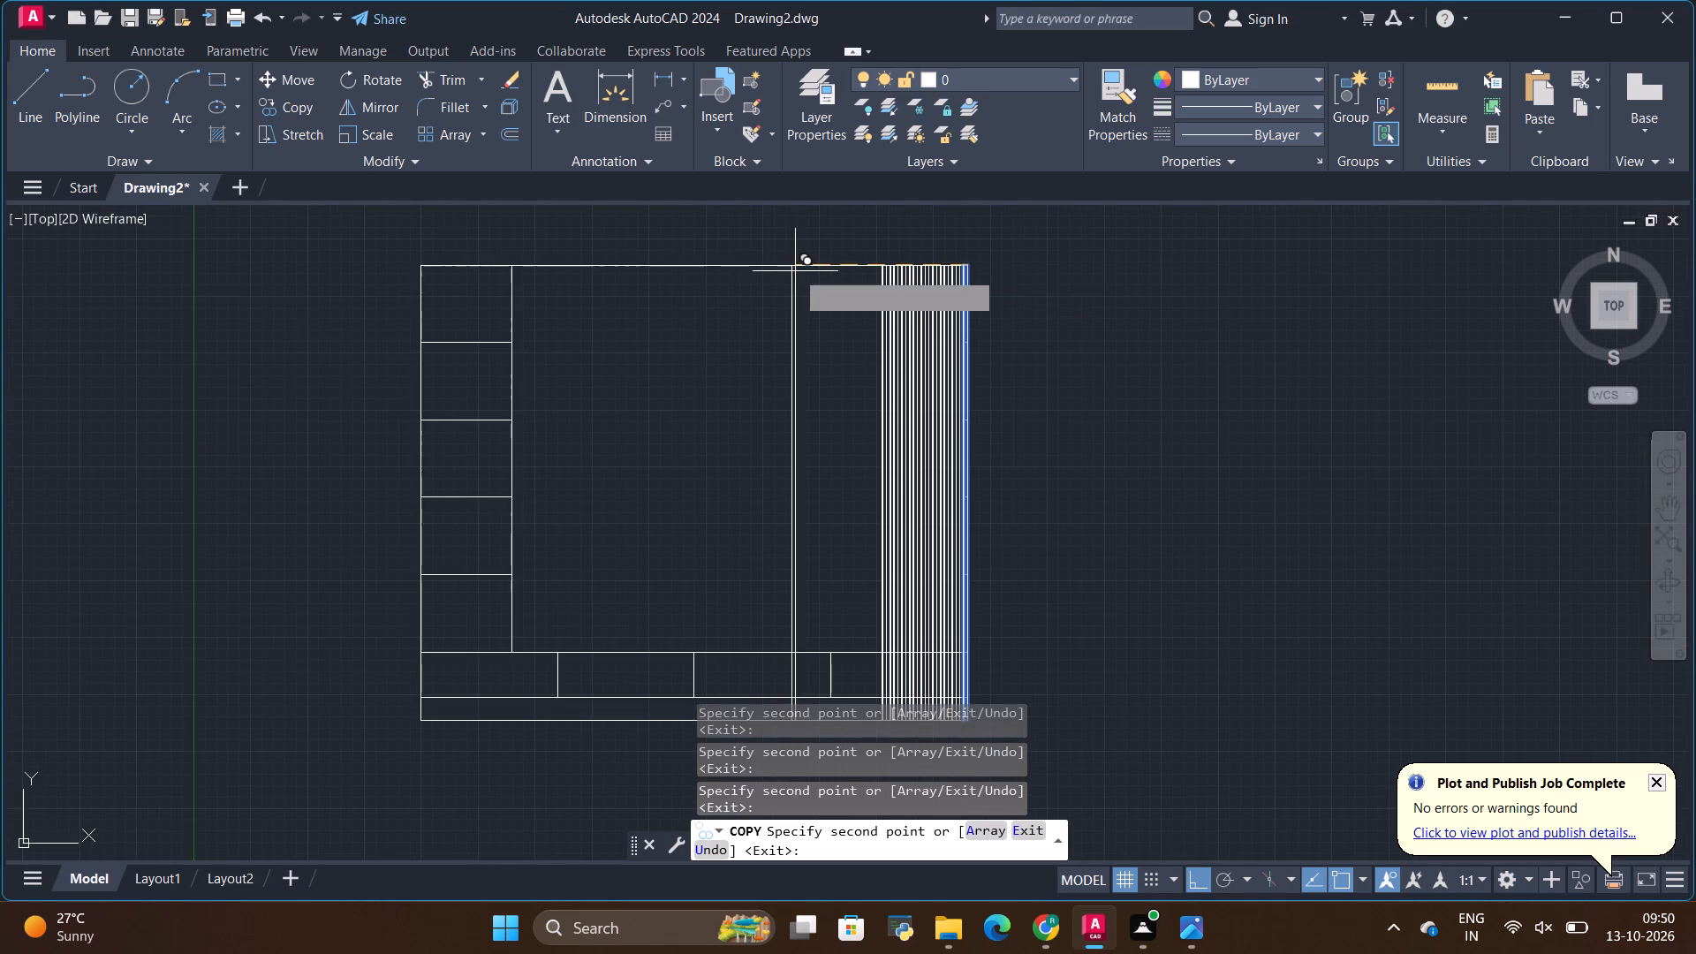
key(alt+Tab)
key(alt+Tab)
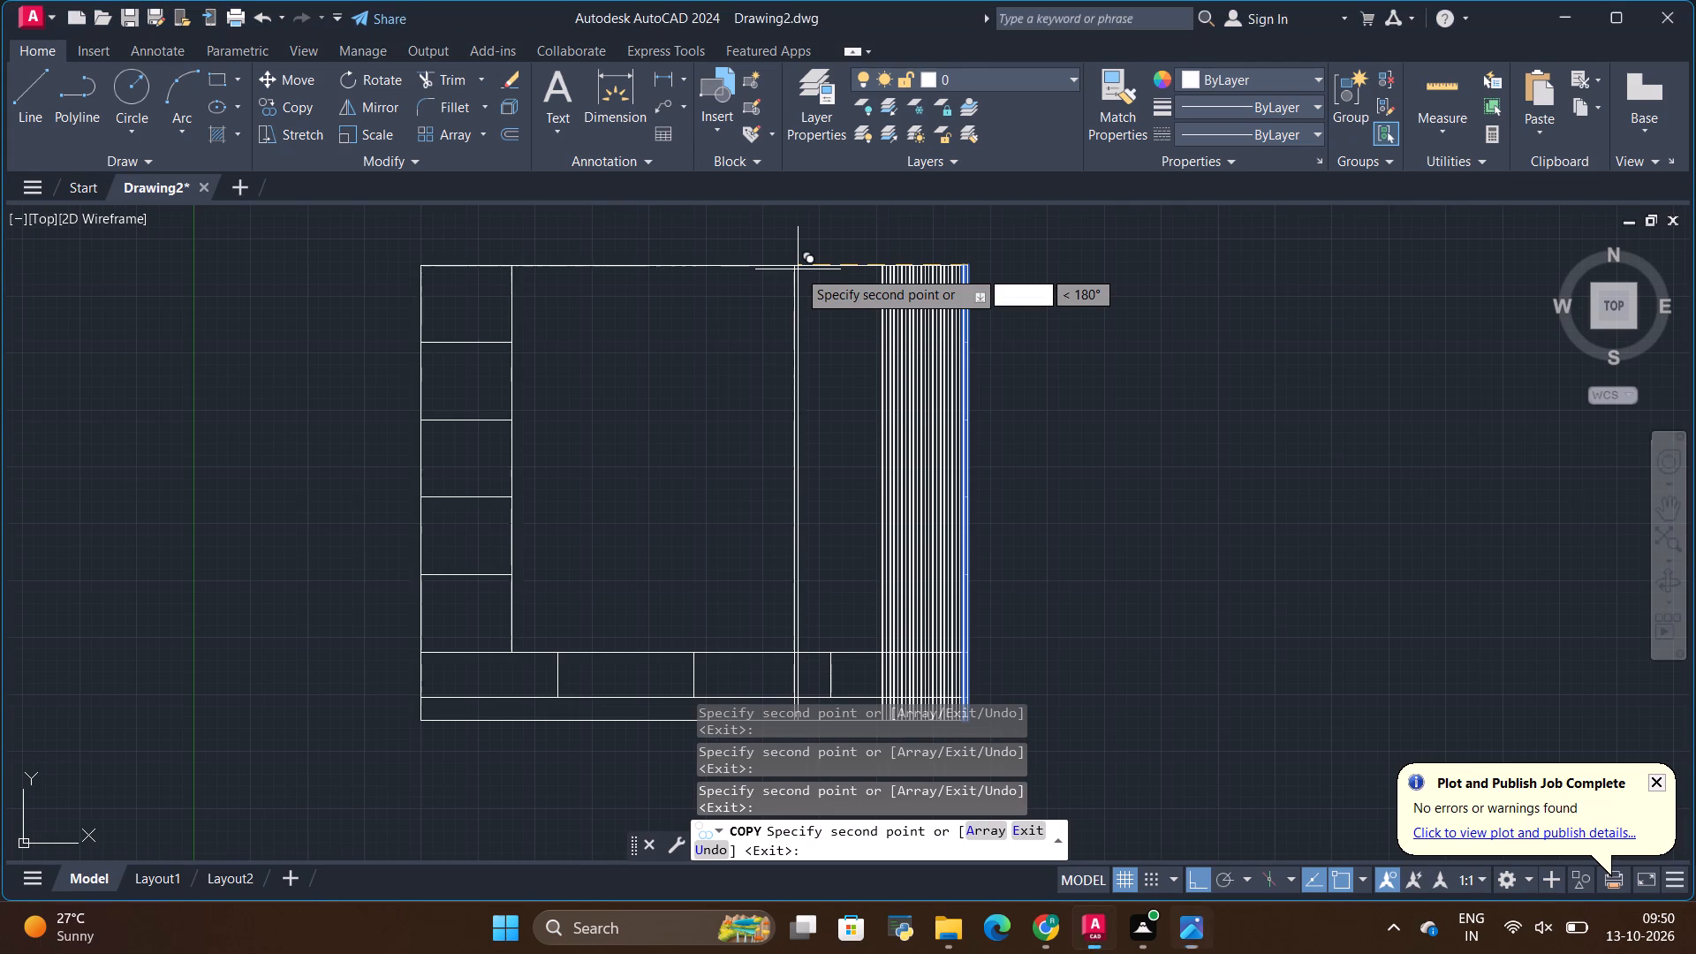
scroll(852, 265, up, 1)
scroll(913, 315, up, 1)
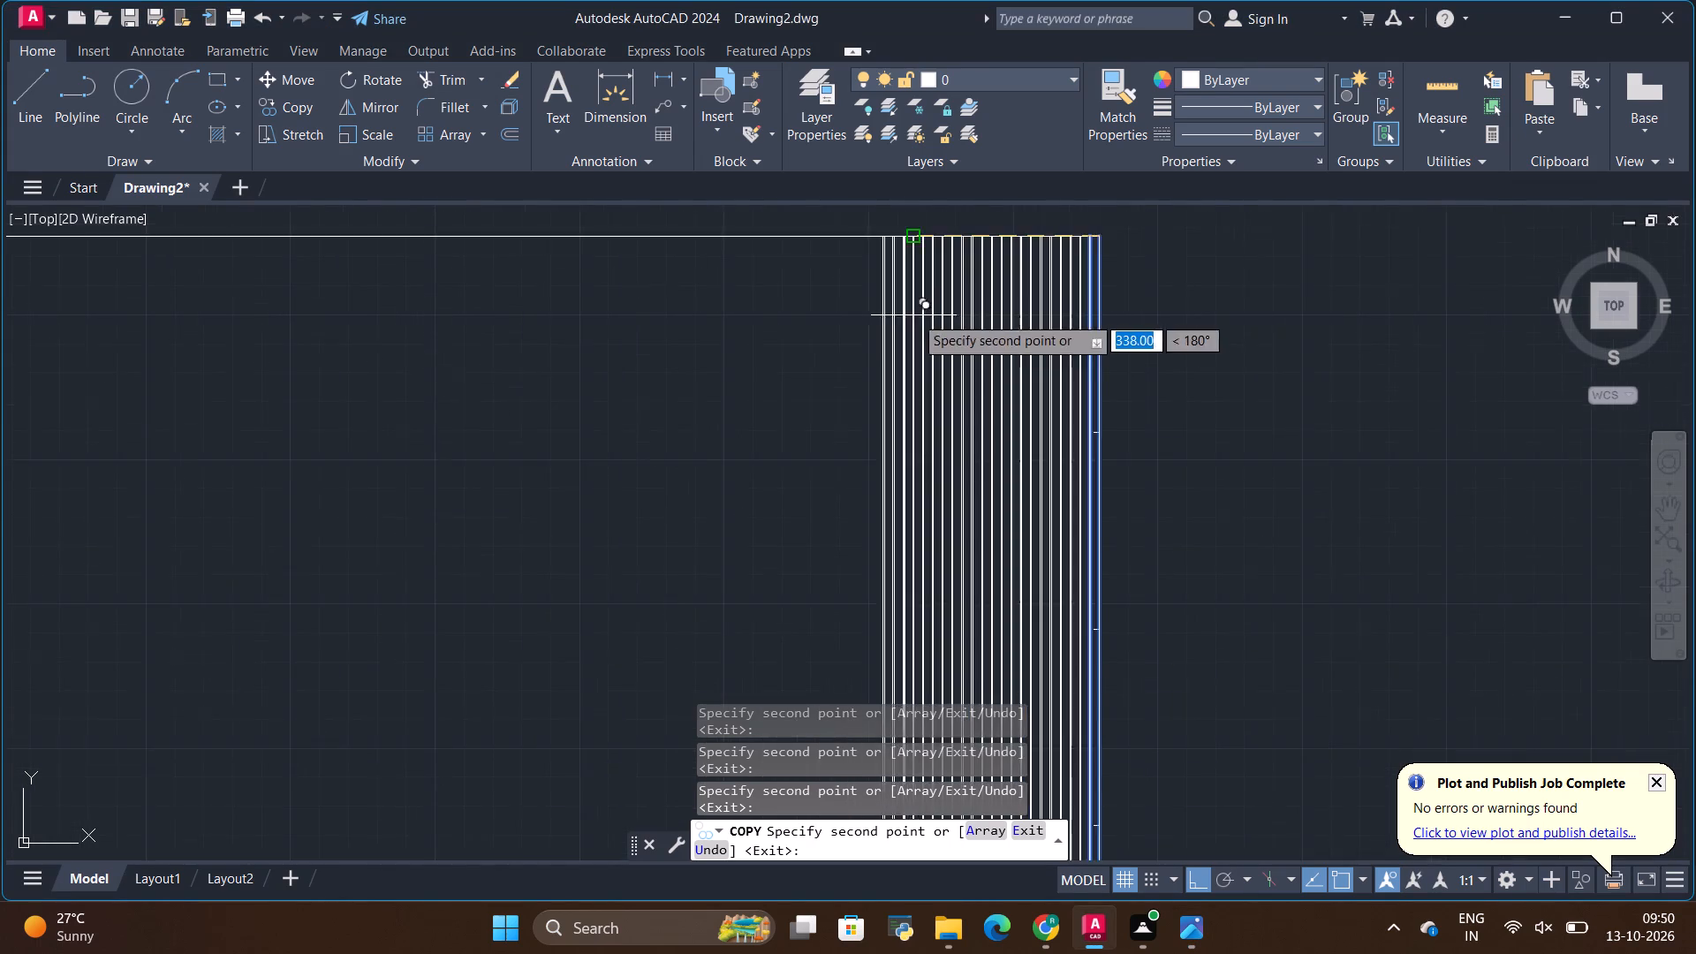
scroll(915, 315, up, 1)
scroll(1028, 379, down, 3)
scroll(986, 320, up, 2)
scroll(949, 410, up, 1)
scroll(1054, 369, up, 1)
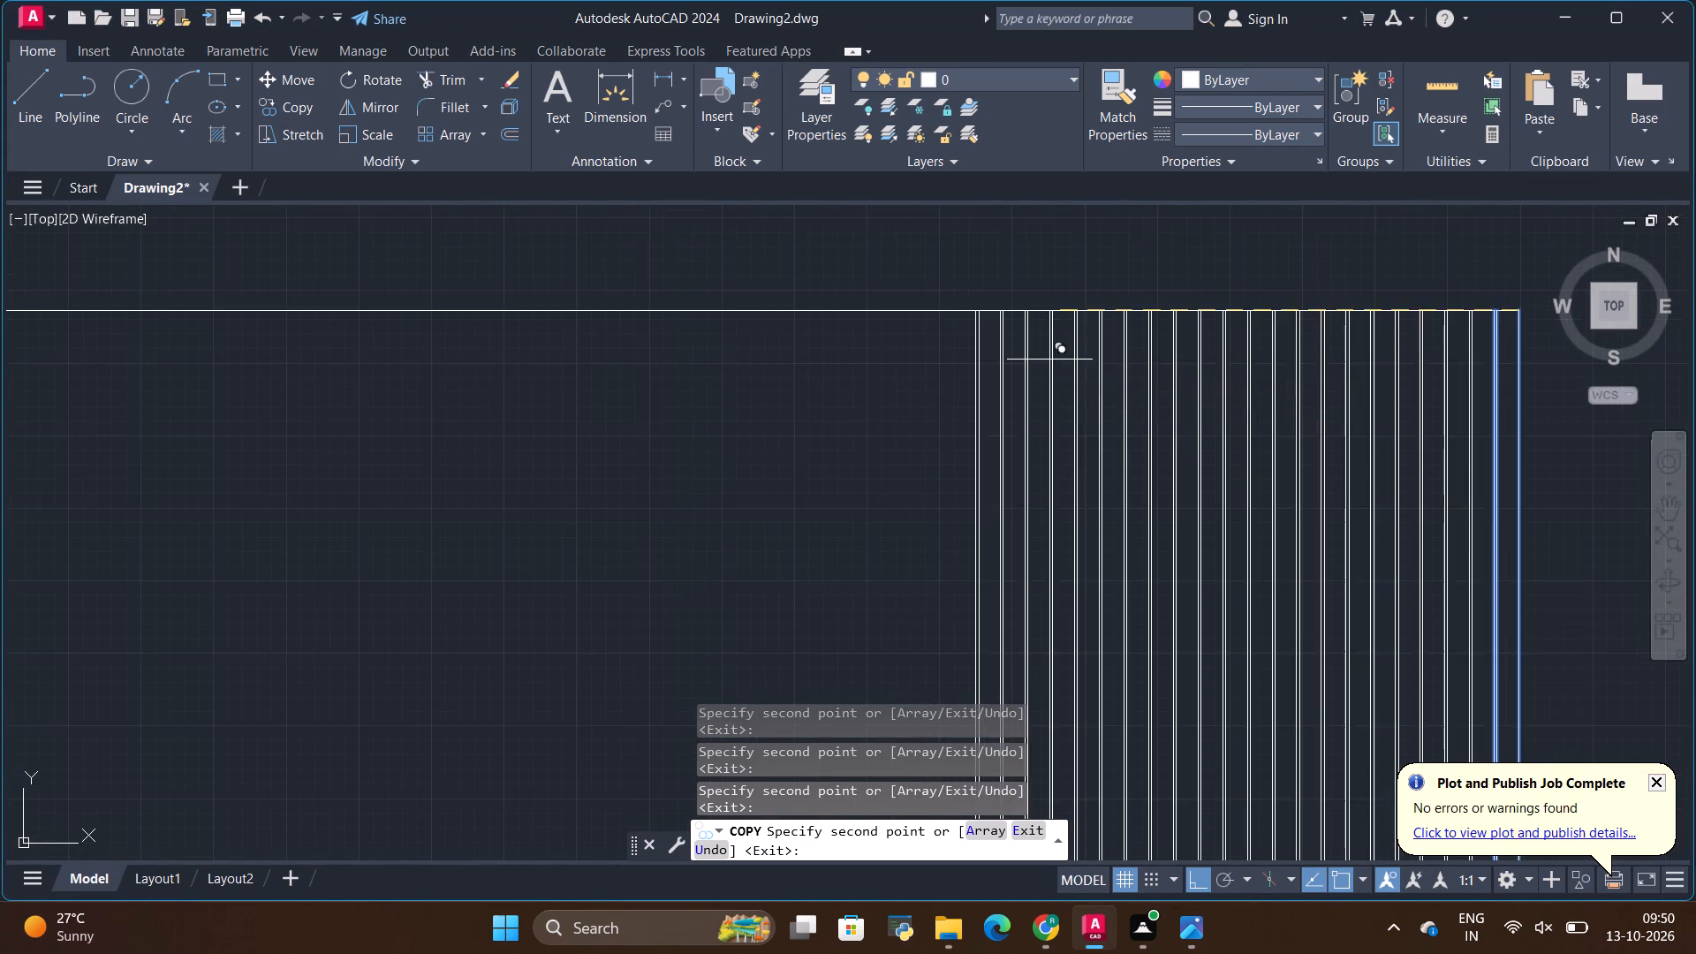
scroll(1049, 347, up, 1)
scroll(934, 322, up, 2)
scroll(934, 299, down, 1)
scroll(931, 247, up, 1)
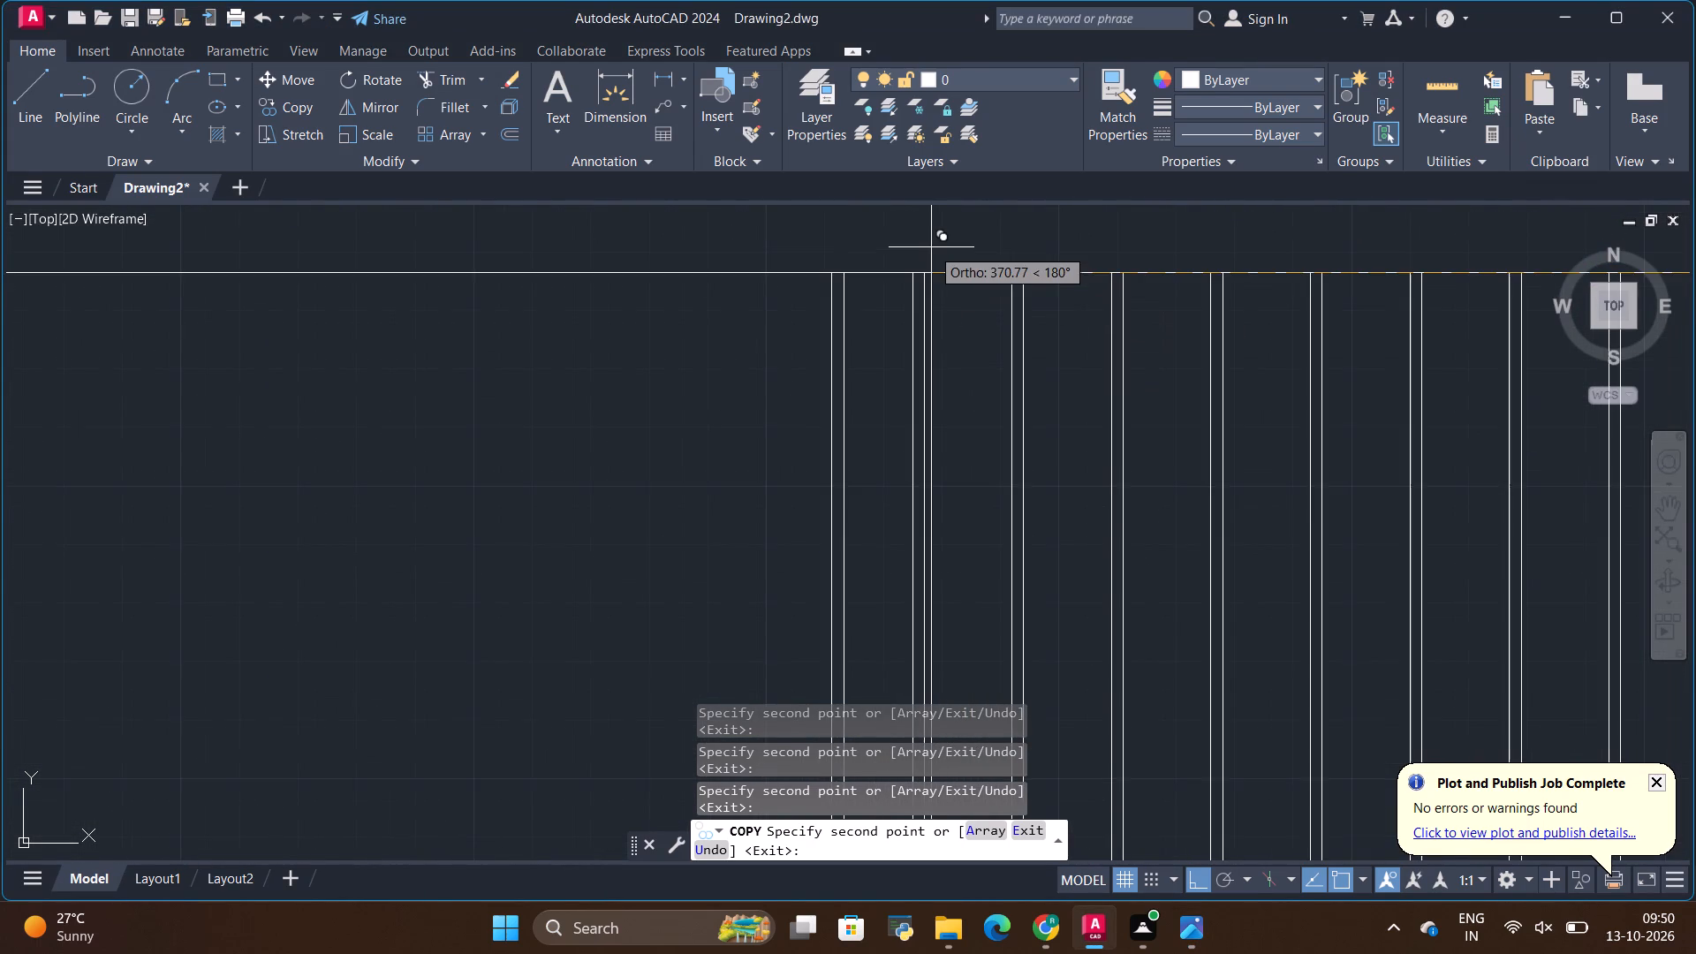
scroll(931, 247, up, 1)
click(890, 290)
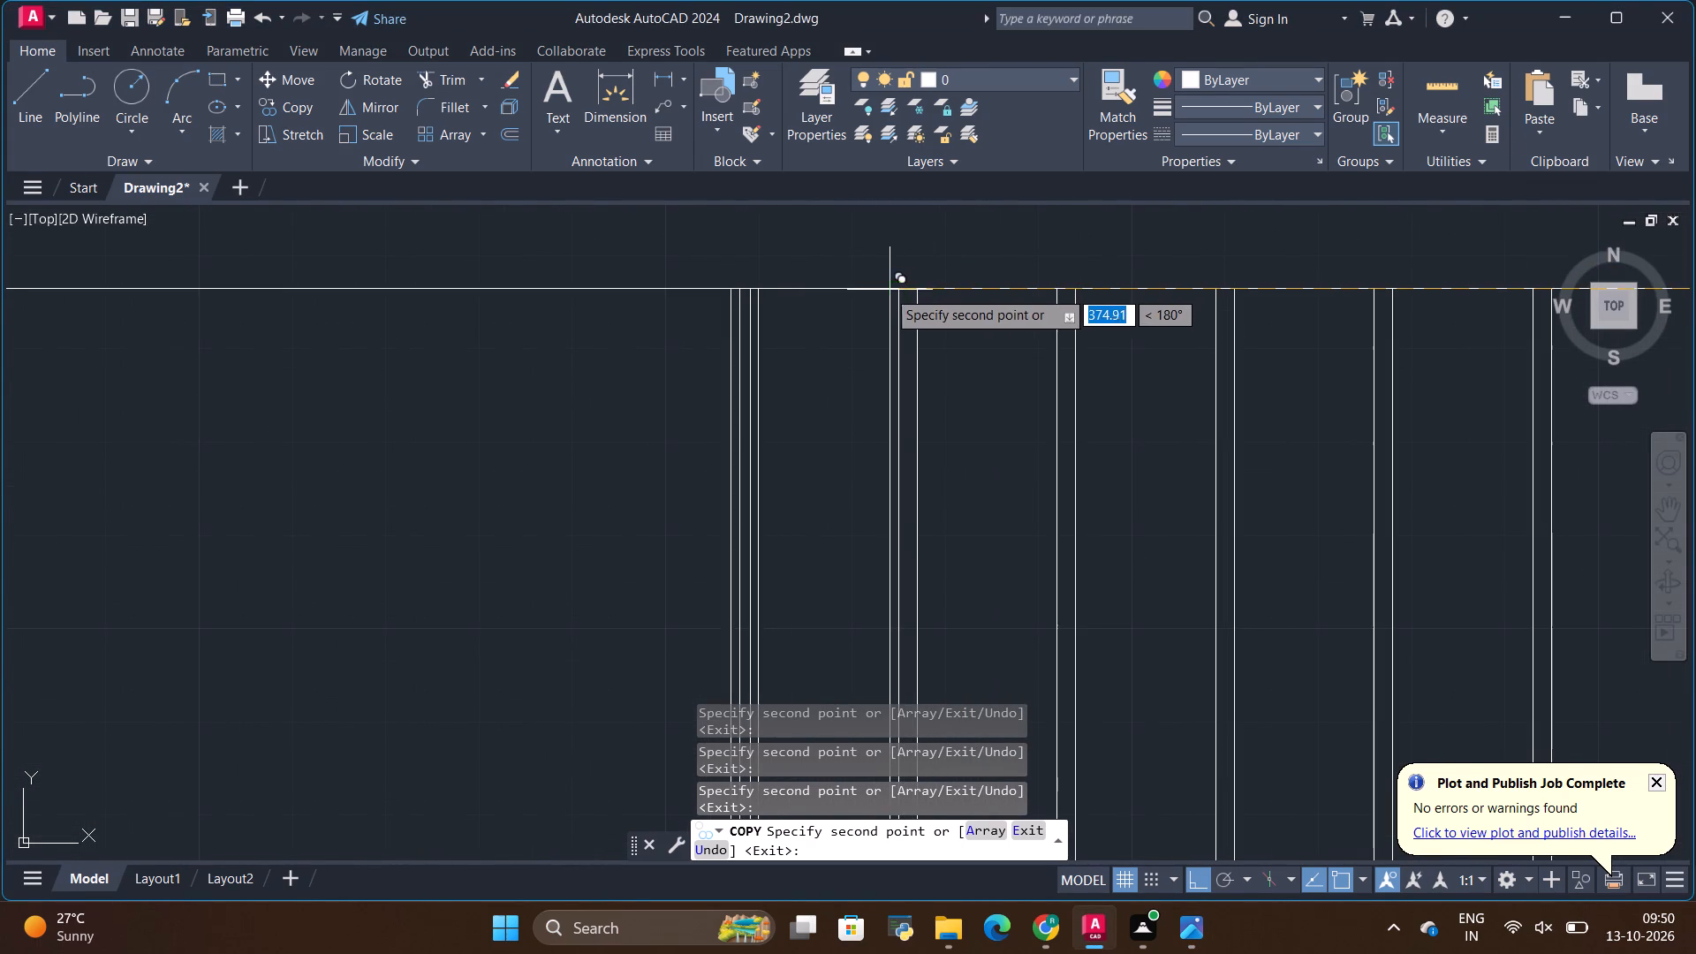
click(738, 290)
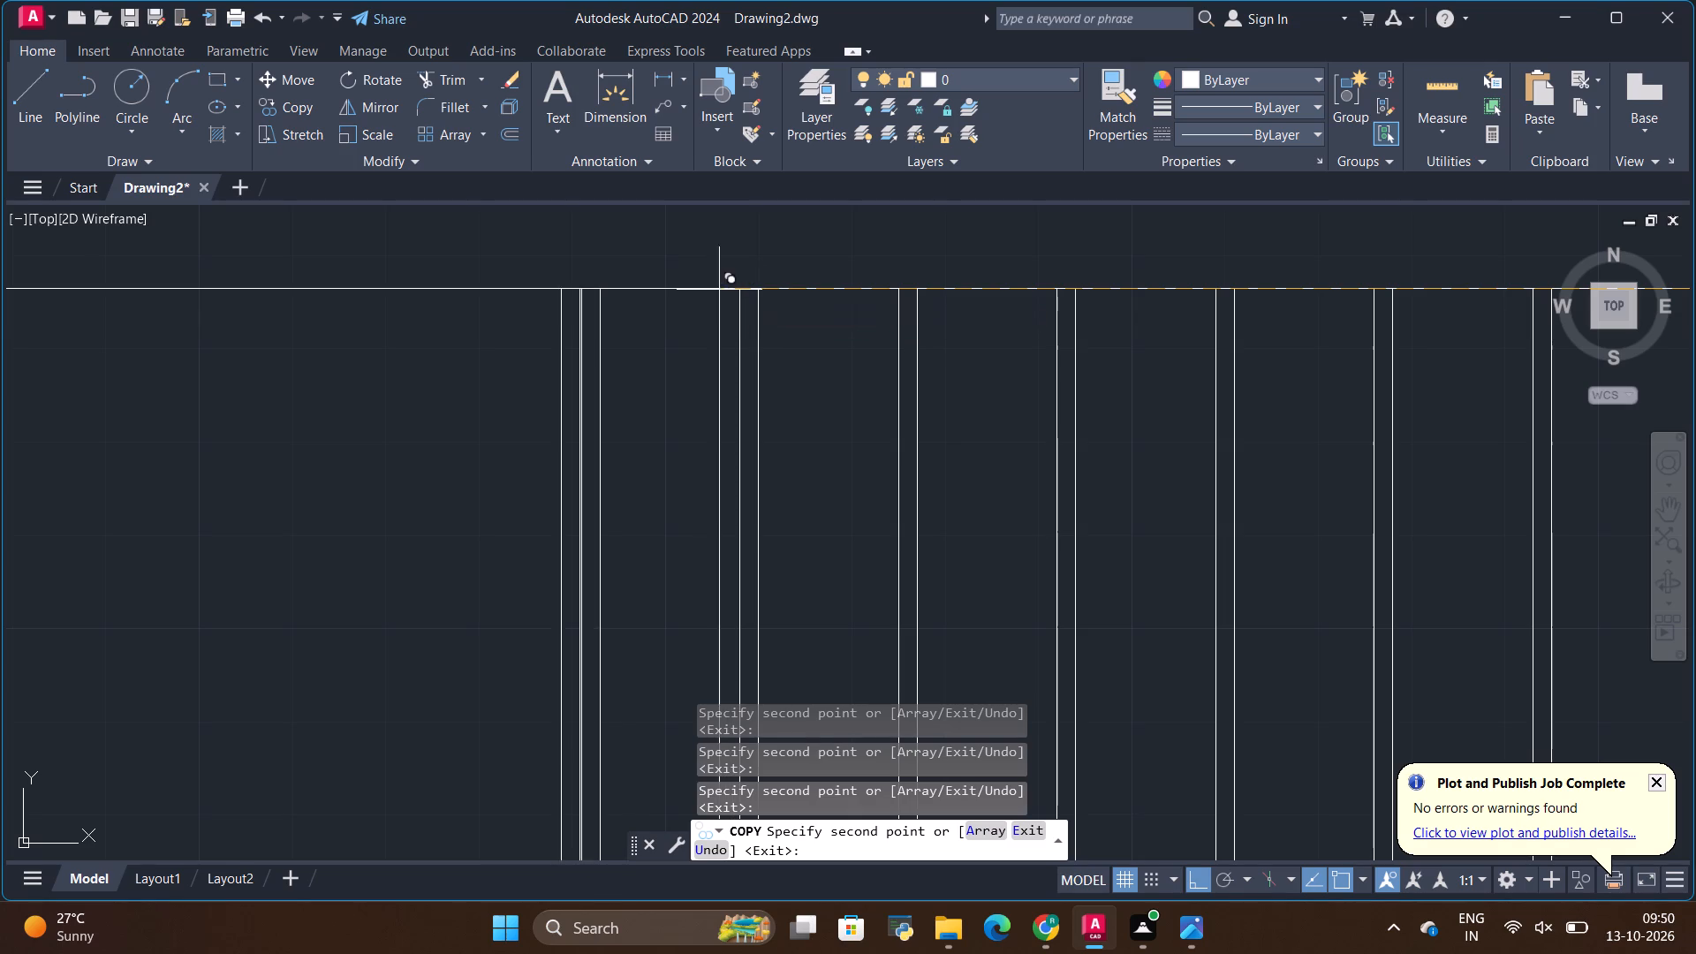
click(574, 292)
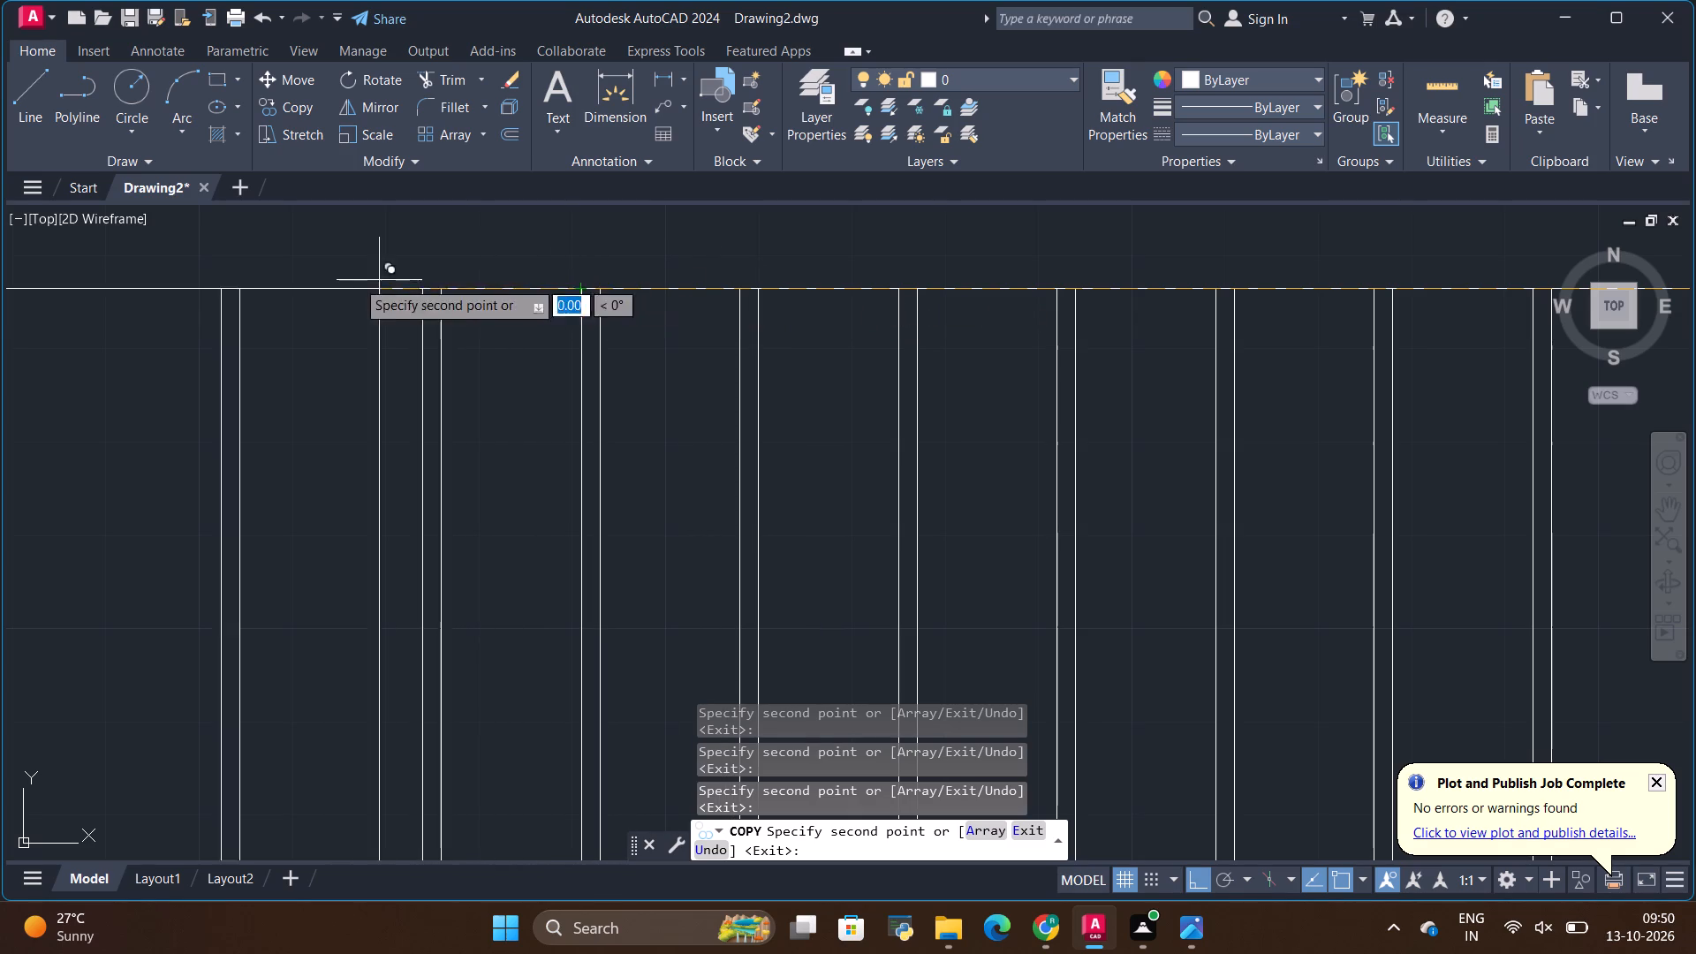
click(420, 287)
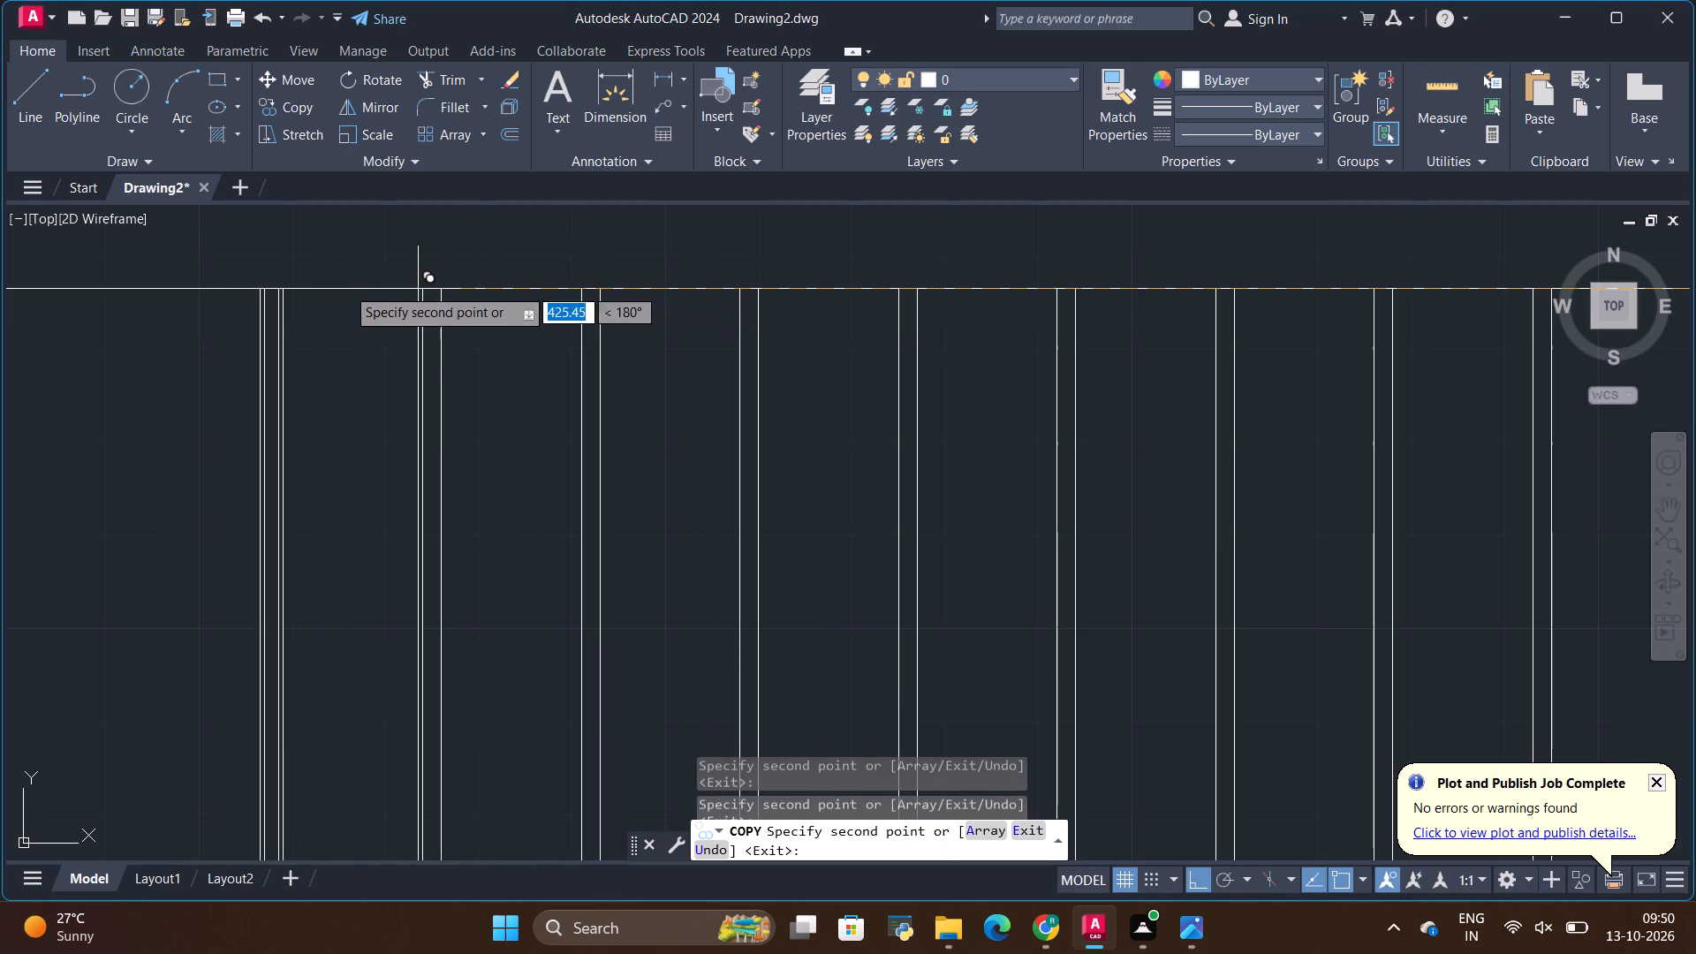
click(261, 290)
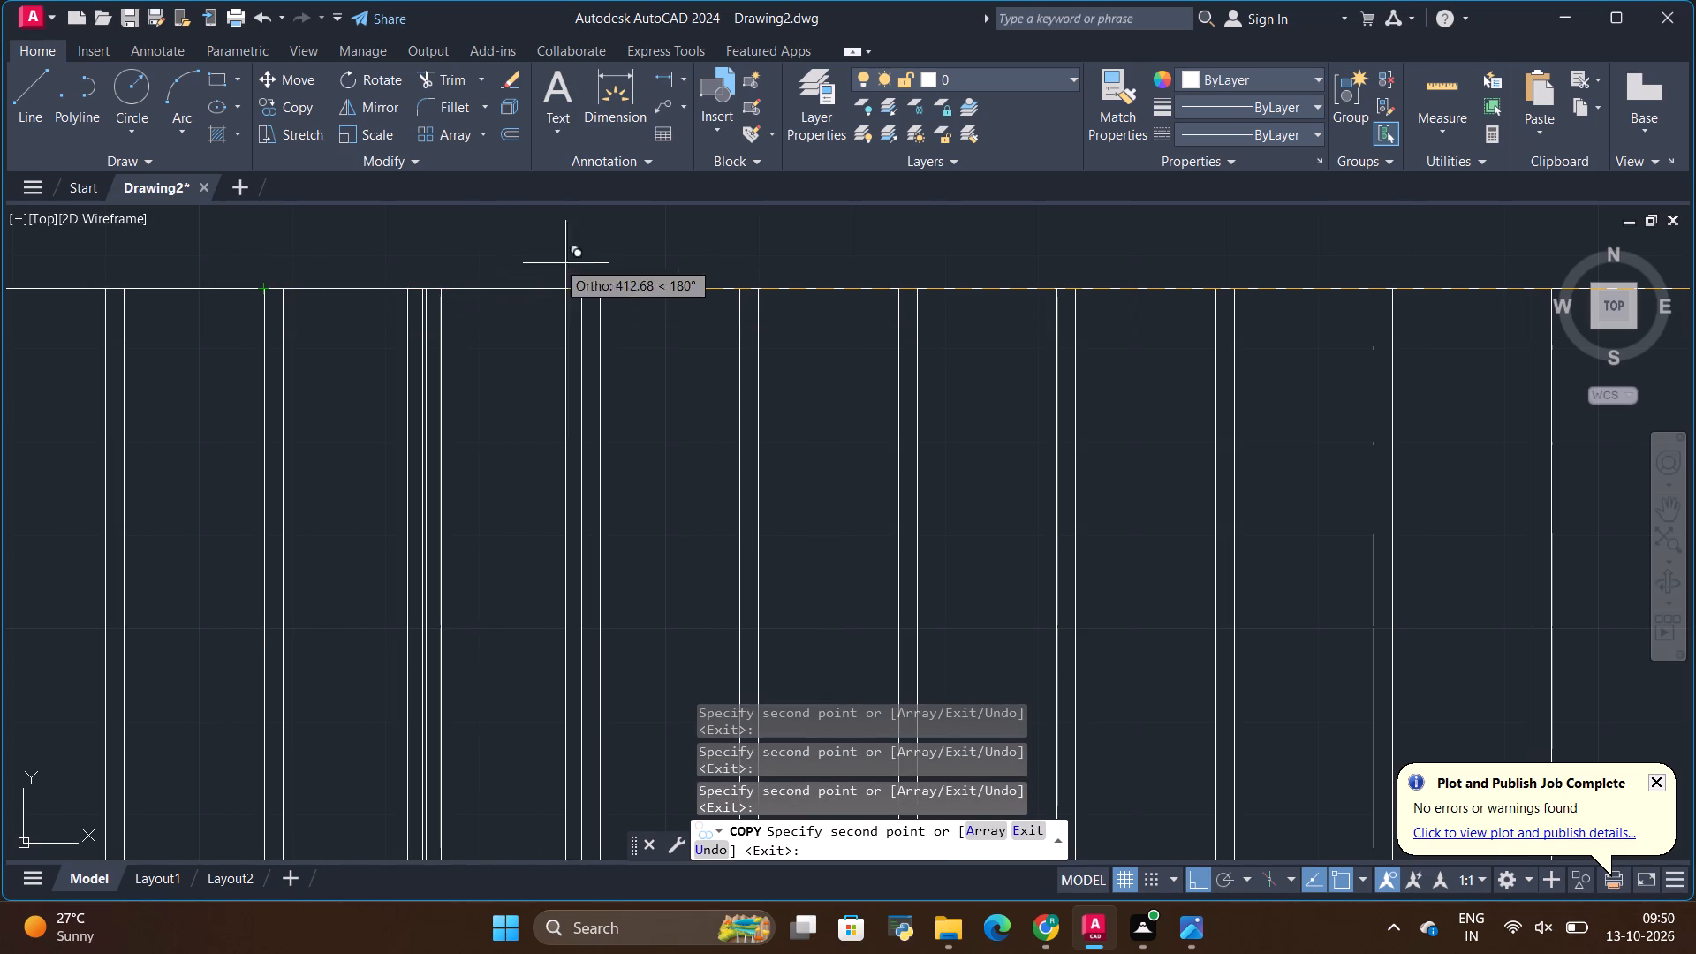
key(Escape)
Trim the slat lines crossing the drawer row, running fence selections across the strip up to the right edge.
scroll(760, 259, down, 7)
scroll(1016, 239, down, 2)
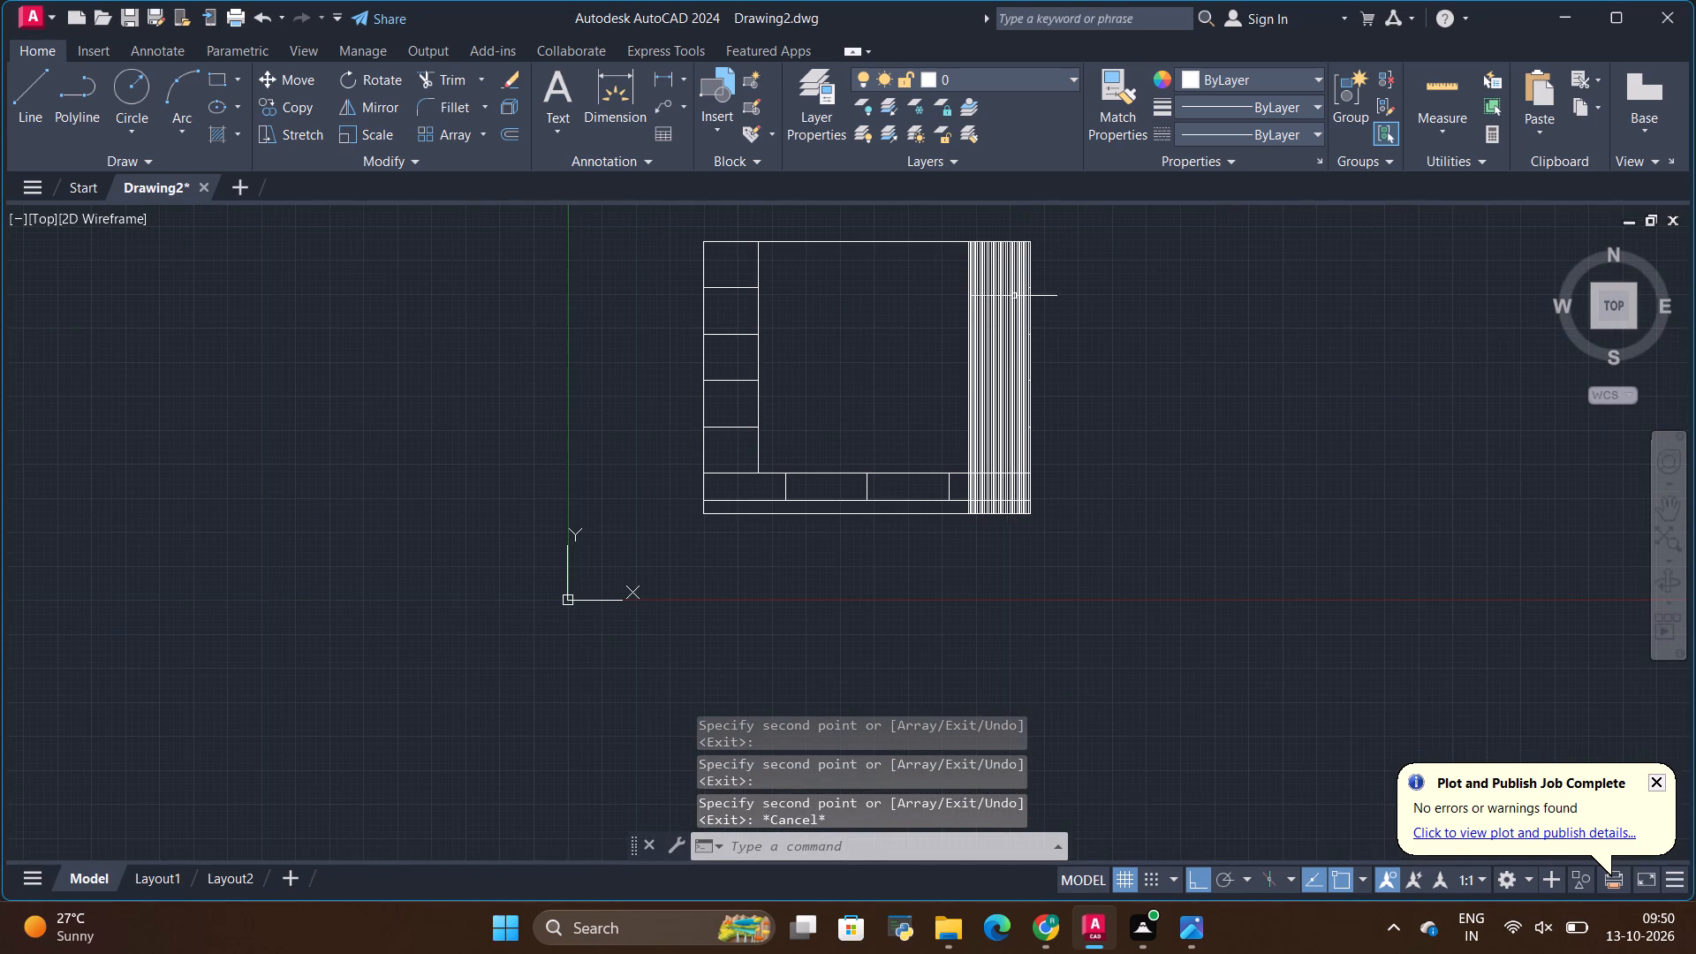
click(457, 80)
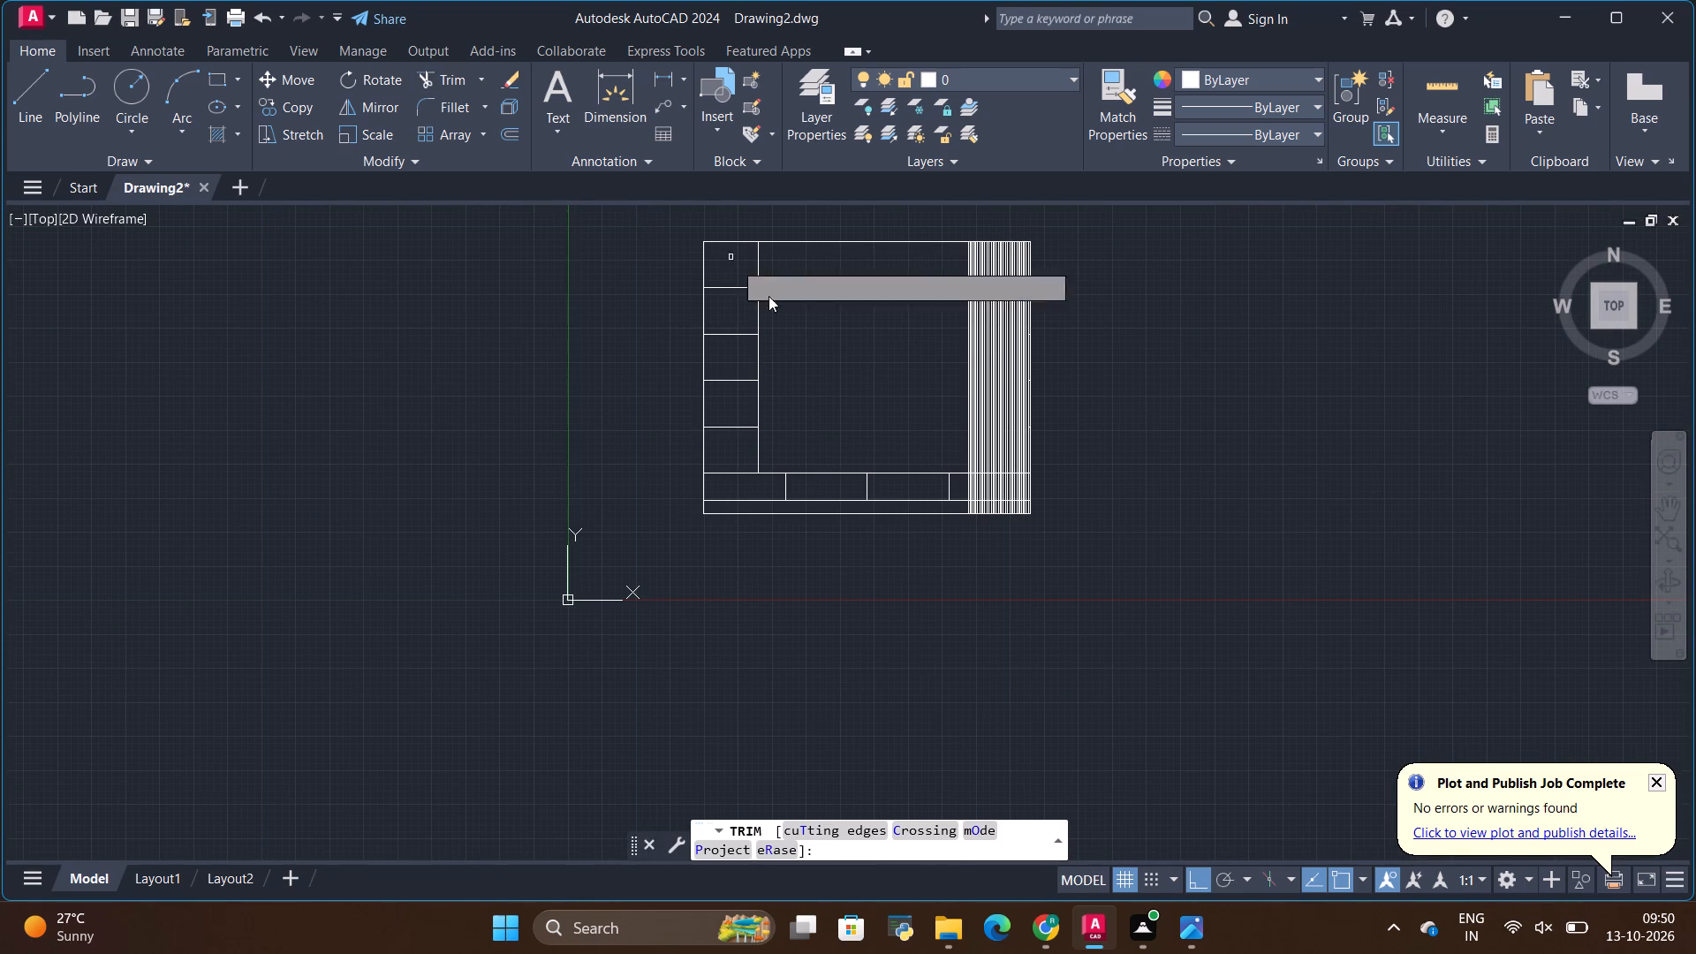
scroll(874, 373, up, 2)
scroll(1149, 598, up, 2)
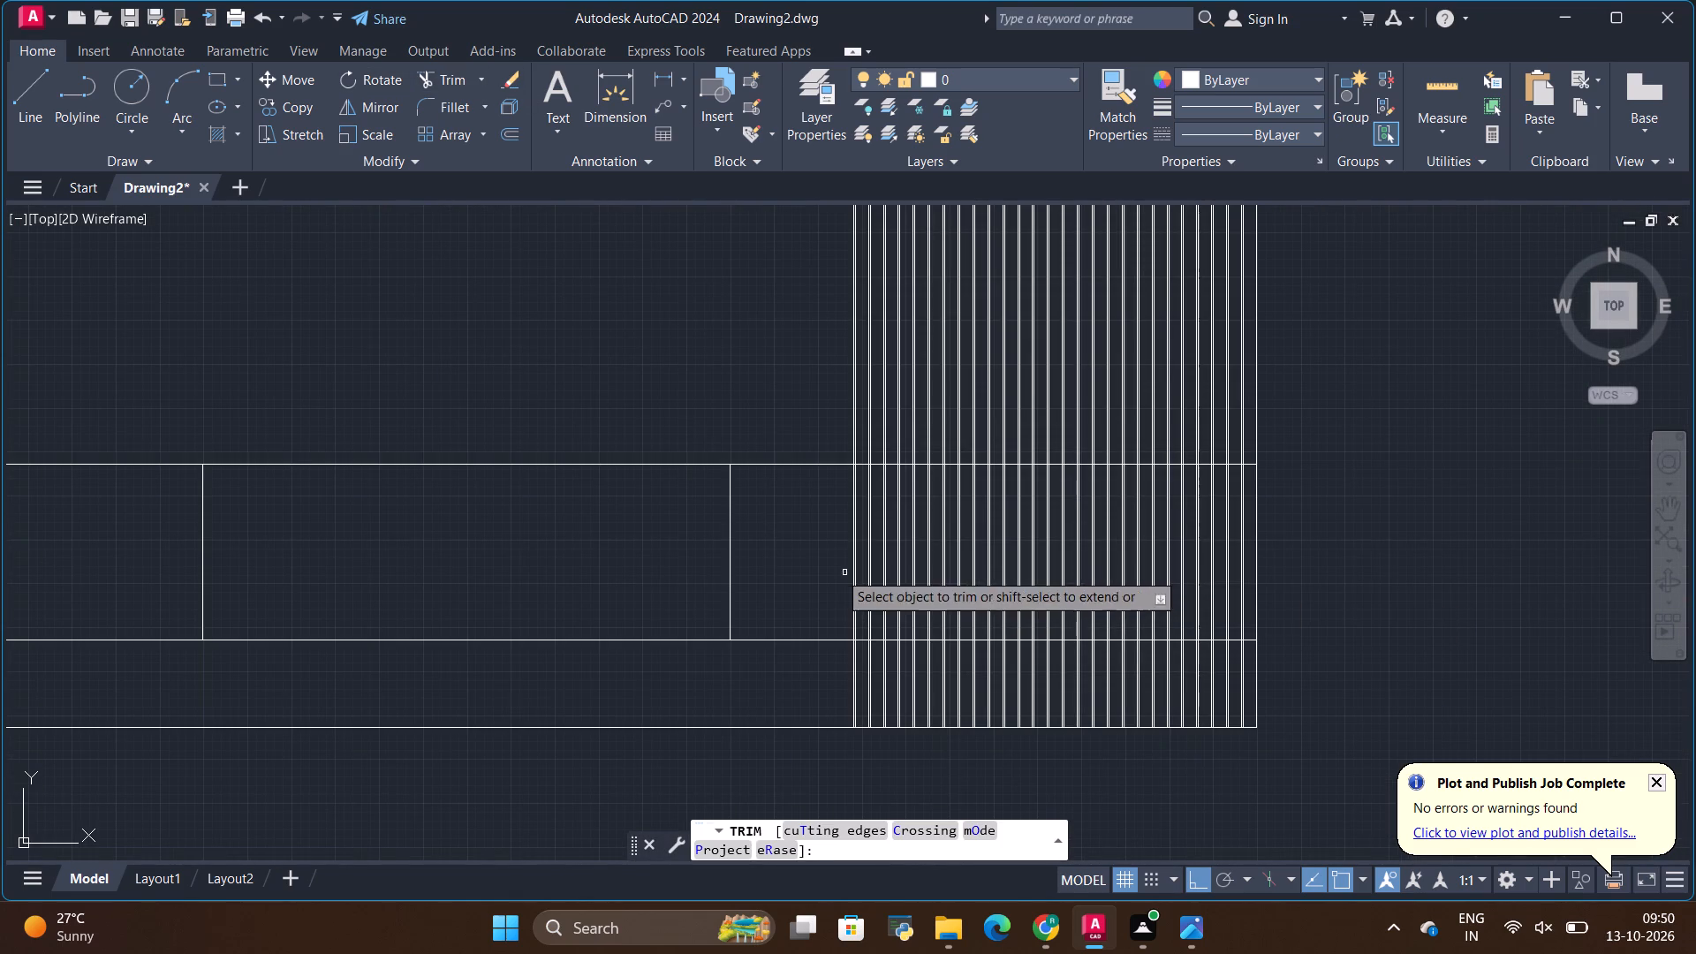
drag(803, 566, 1174, 561)
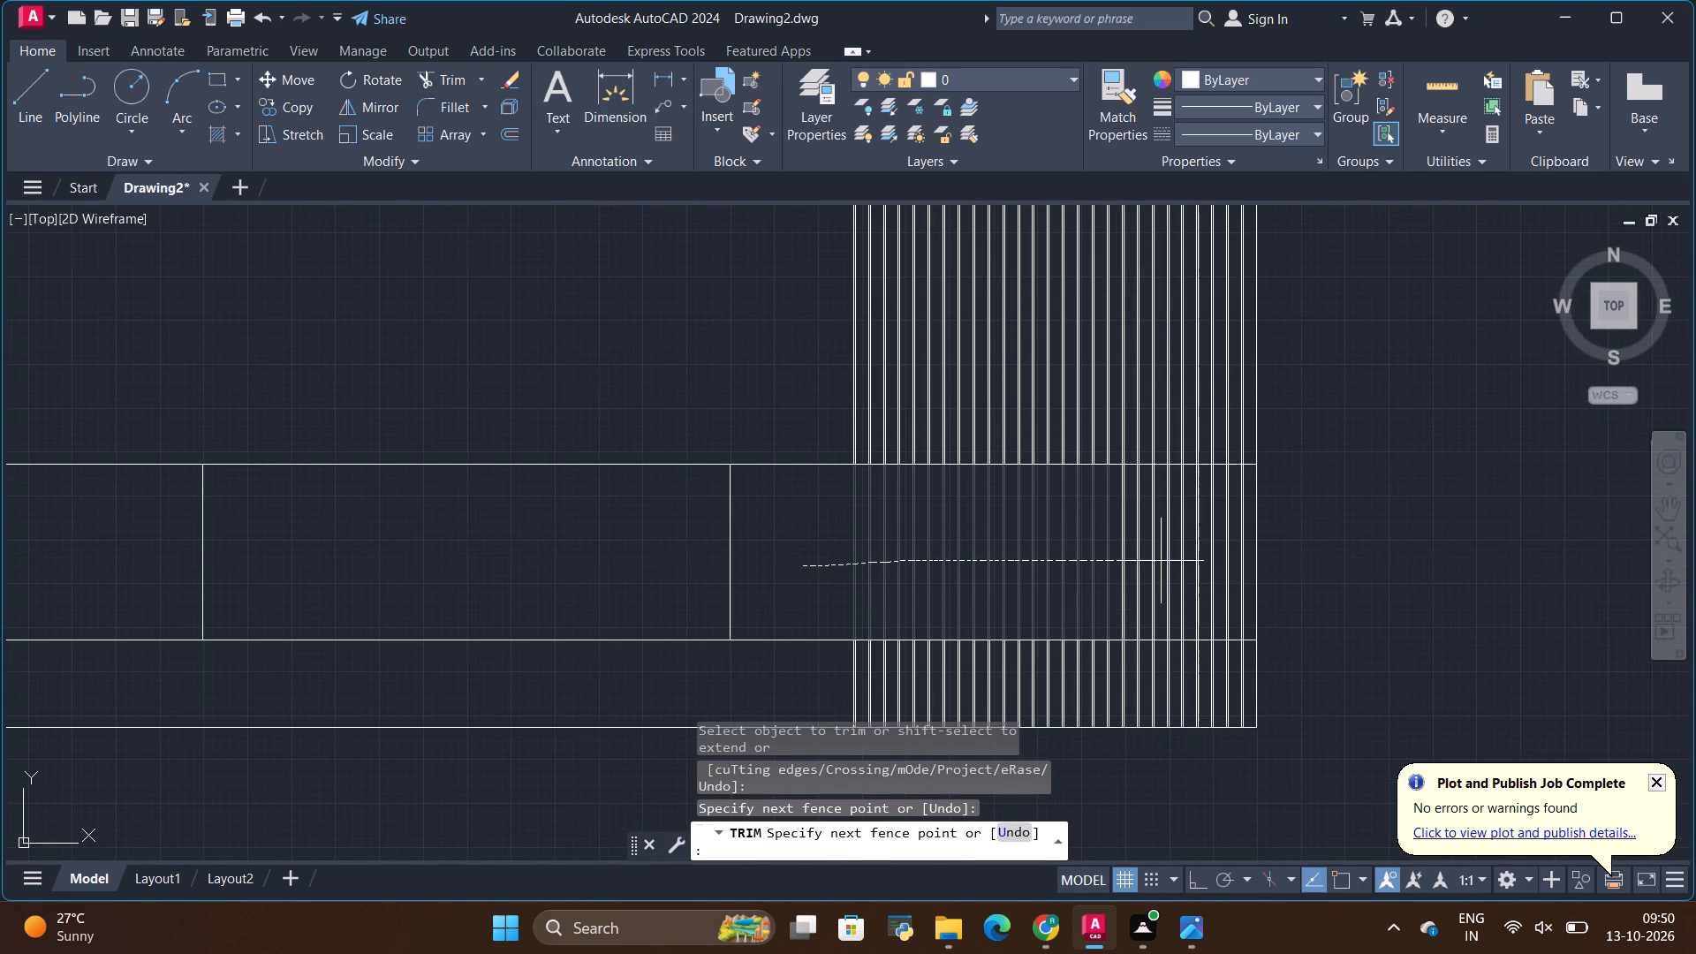
drag(1174, 561, 1190, 561)
scroll(1238, 564, up, 3)
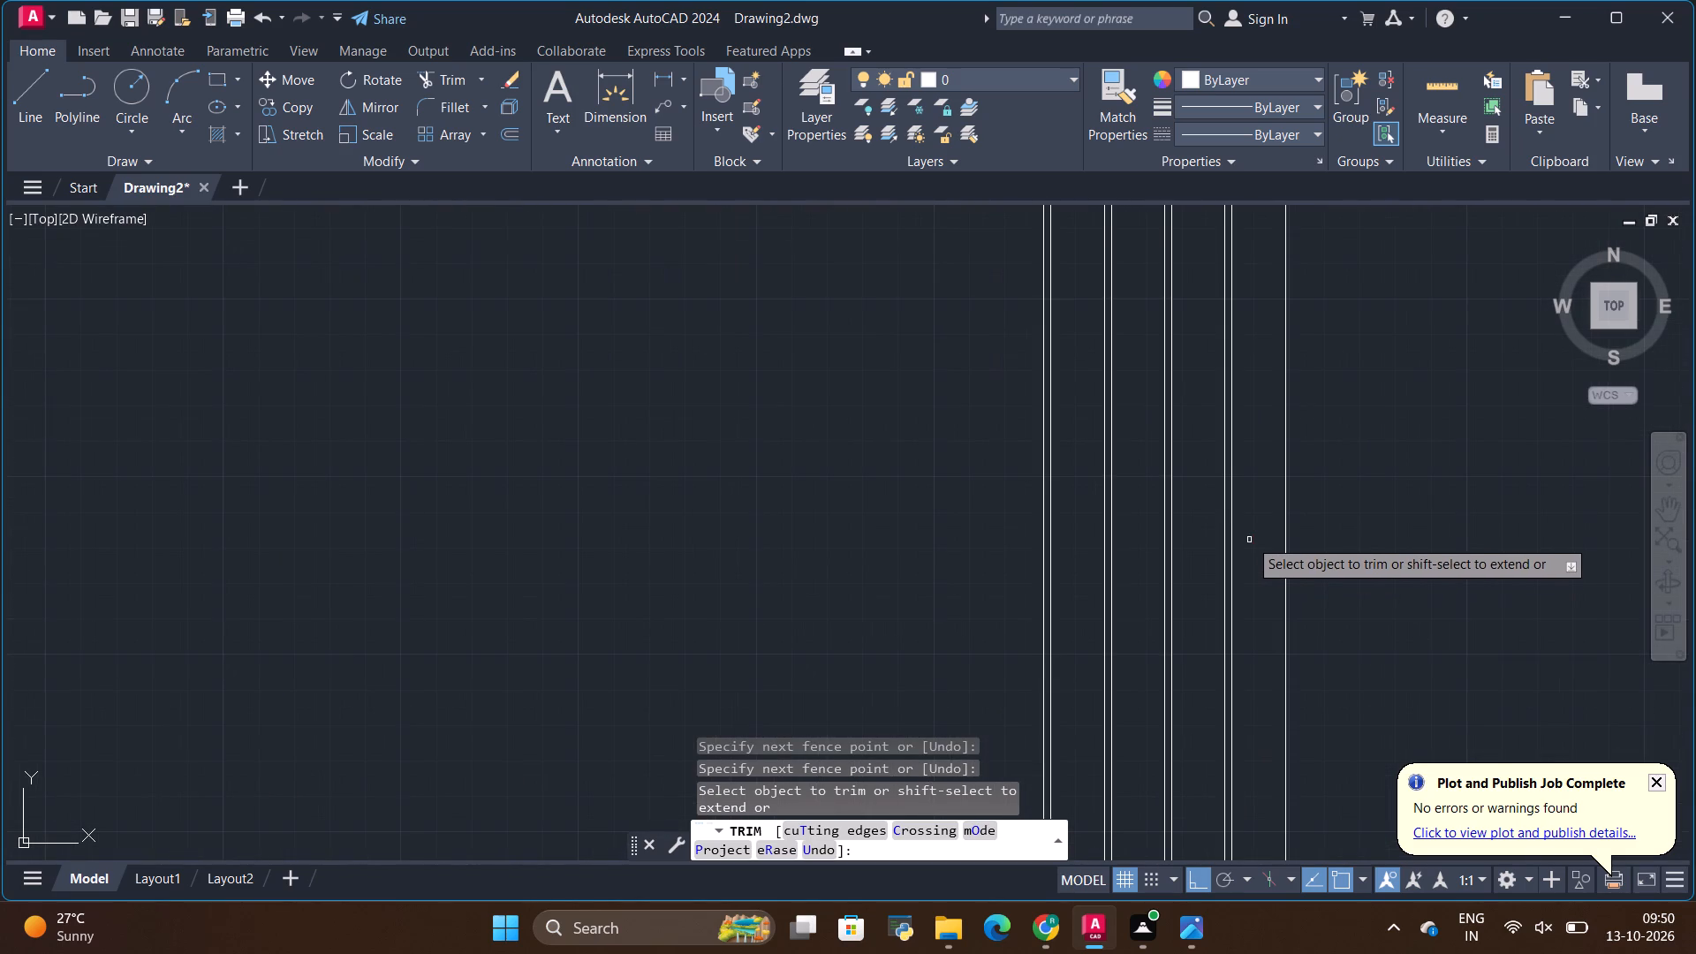
drag(1259, 522, 996, 499)
scroll(1110, 446, down, 4)
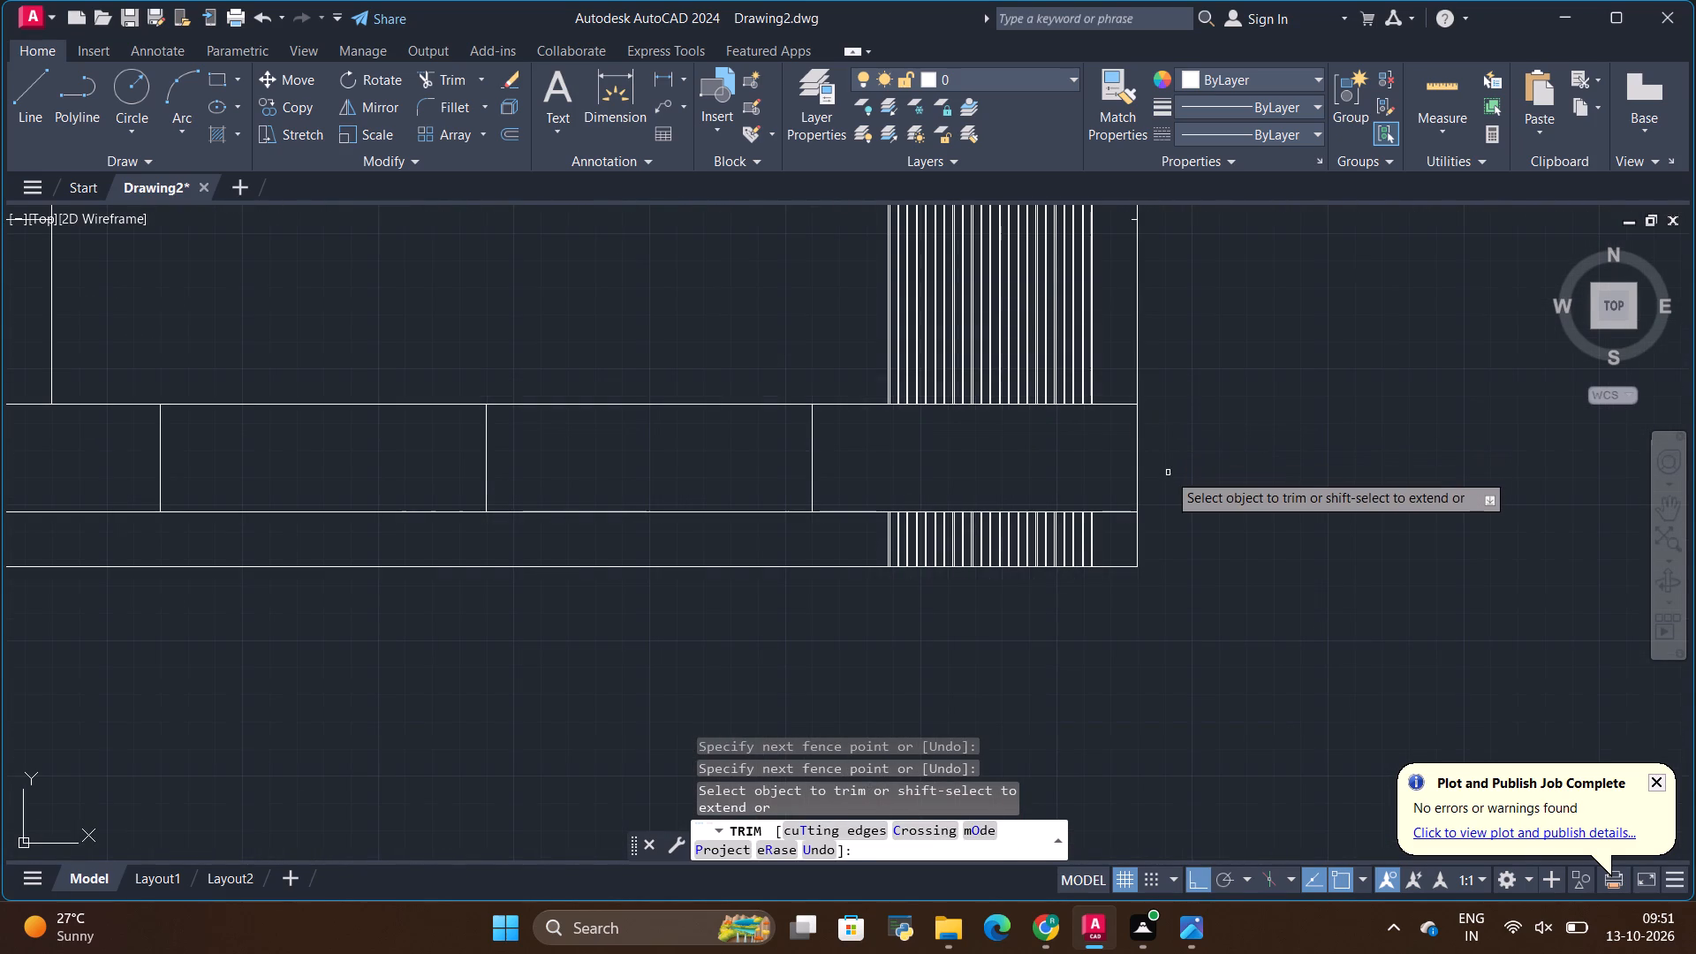
End the trim and compare the slat strip and drawer row with the reference image.
key(alt+Tab)
key(alt+Tab)
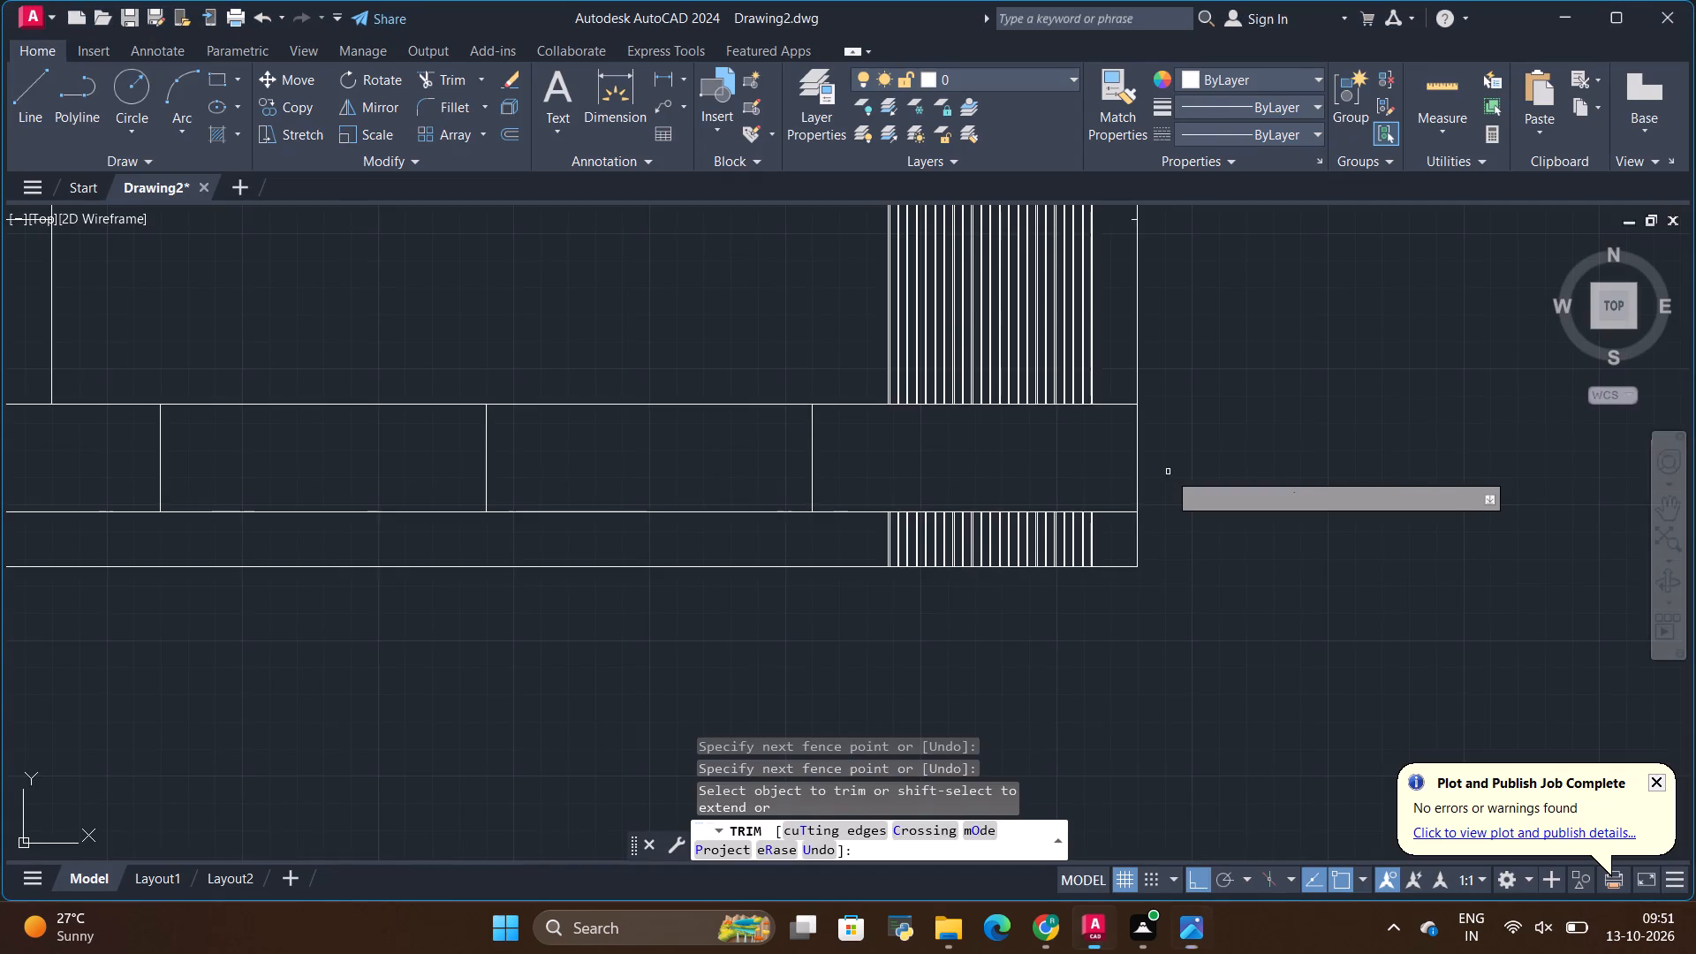
scroll(1178, 473, down, 6)
scroll(1195, 432, up, 1)
key(space)
scroll(1199, 413, up, 2)
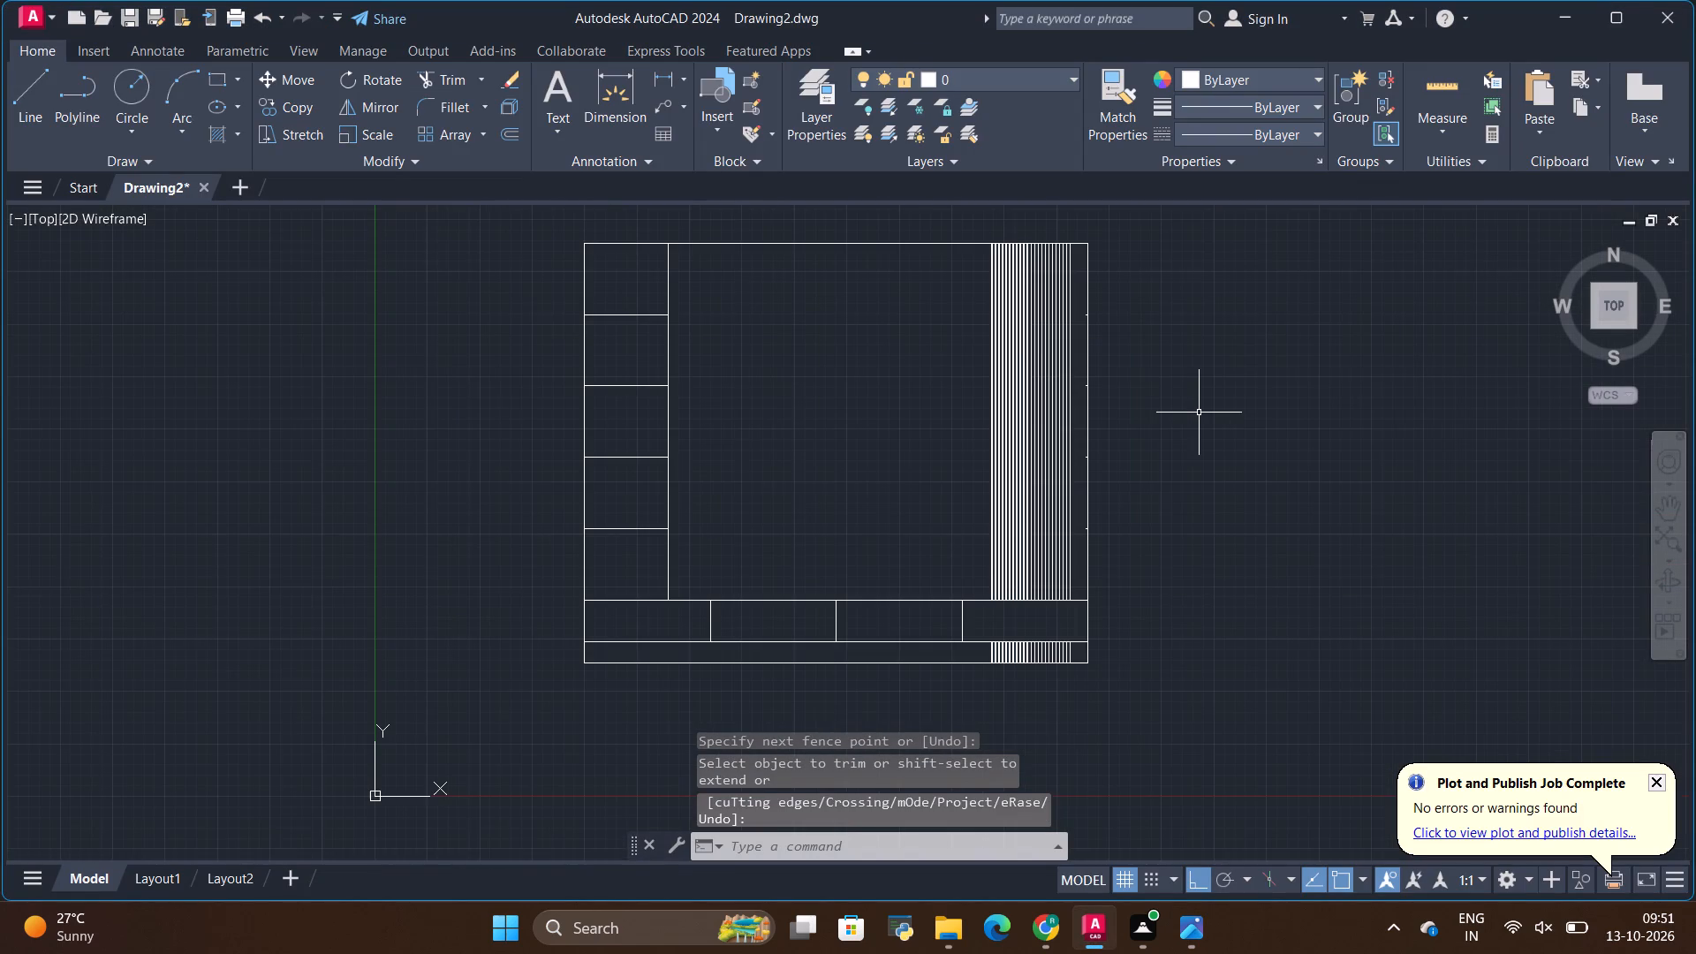
key(alt+Tab)
key(alt+Tab)
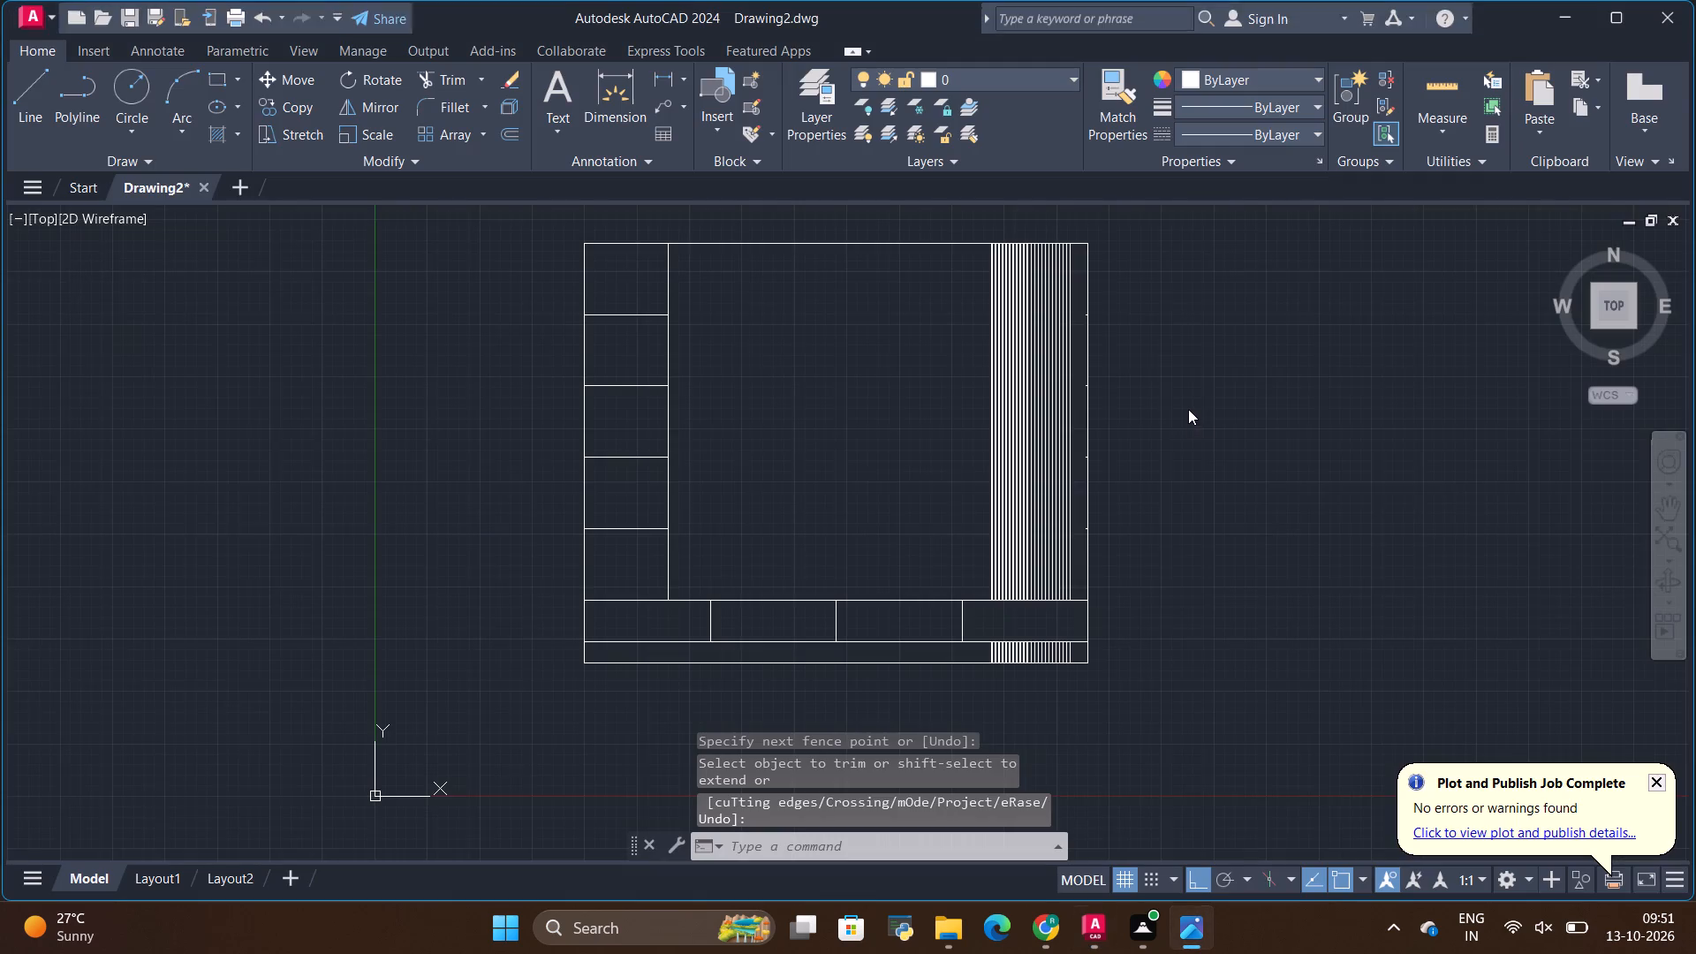
scroll(1088, 350, up, 2)
scroll(1088, 350, down, 1)
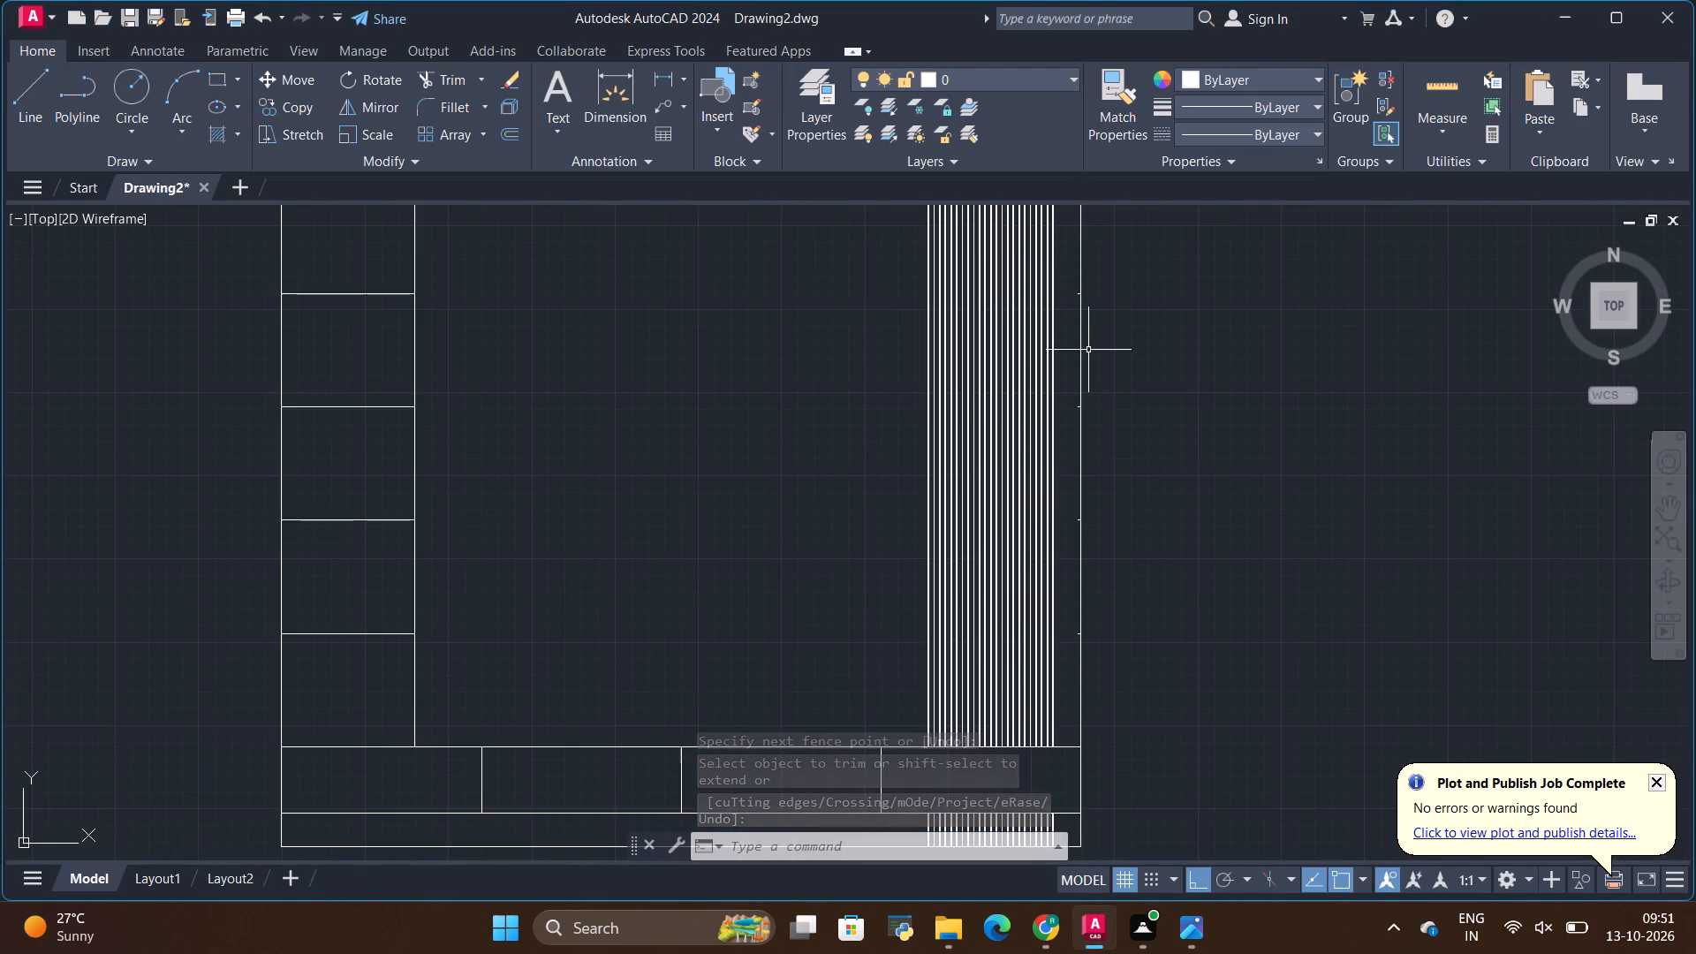
Inspect the slat strip and the gap between the last slat and the unit's right edge.
scroll(1088, 350, down, 1)
scroll(1064, 216, up, 2)
scroll(1068, 291, up, 2)
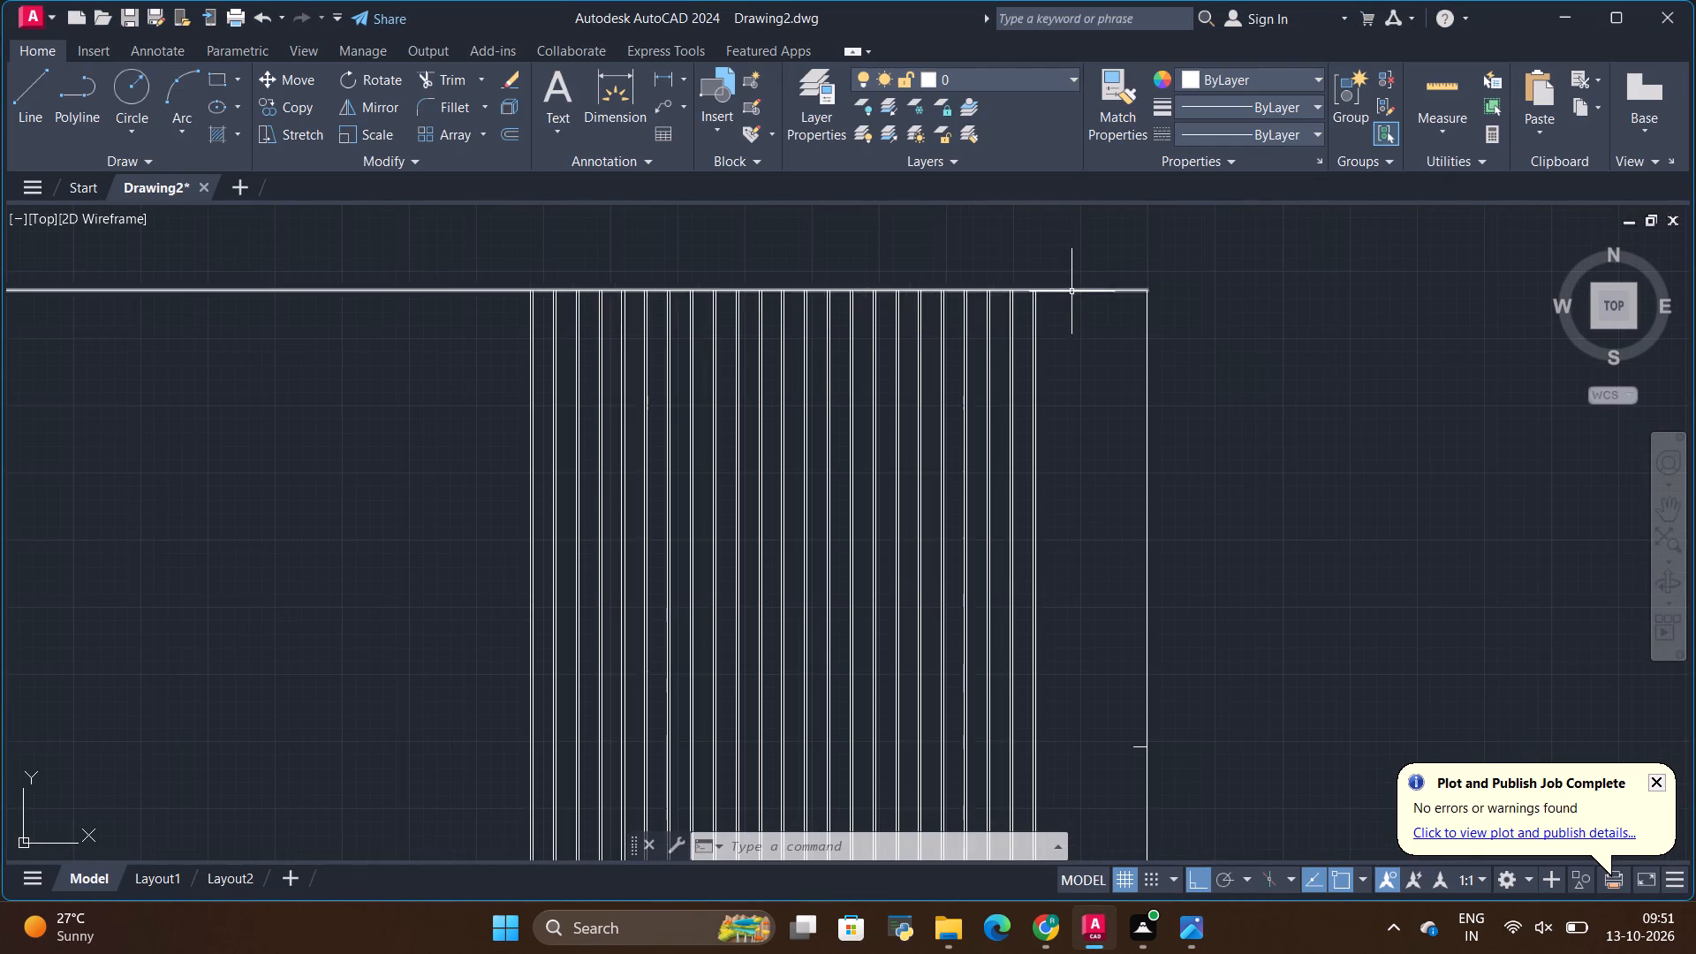
scroll(1186, 360, down, 4)
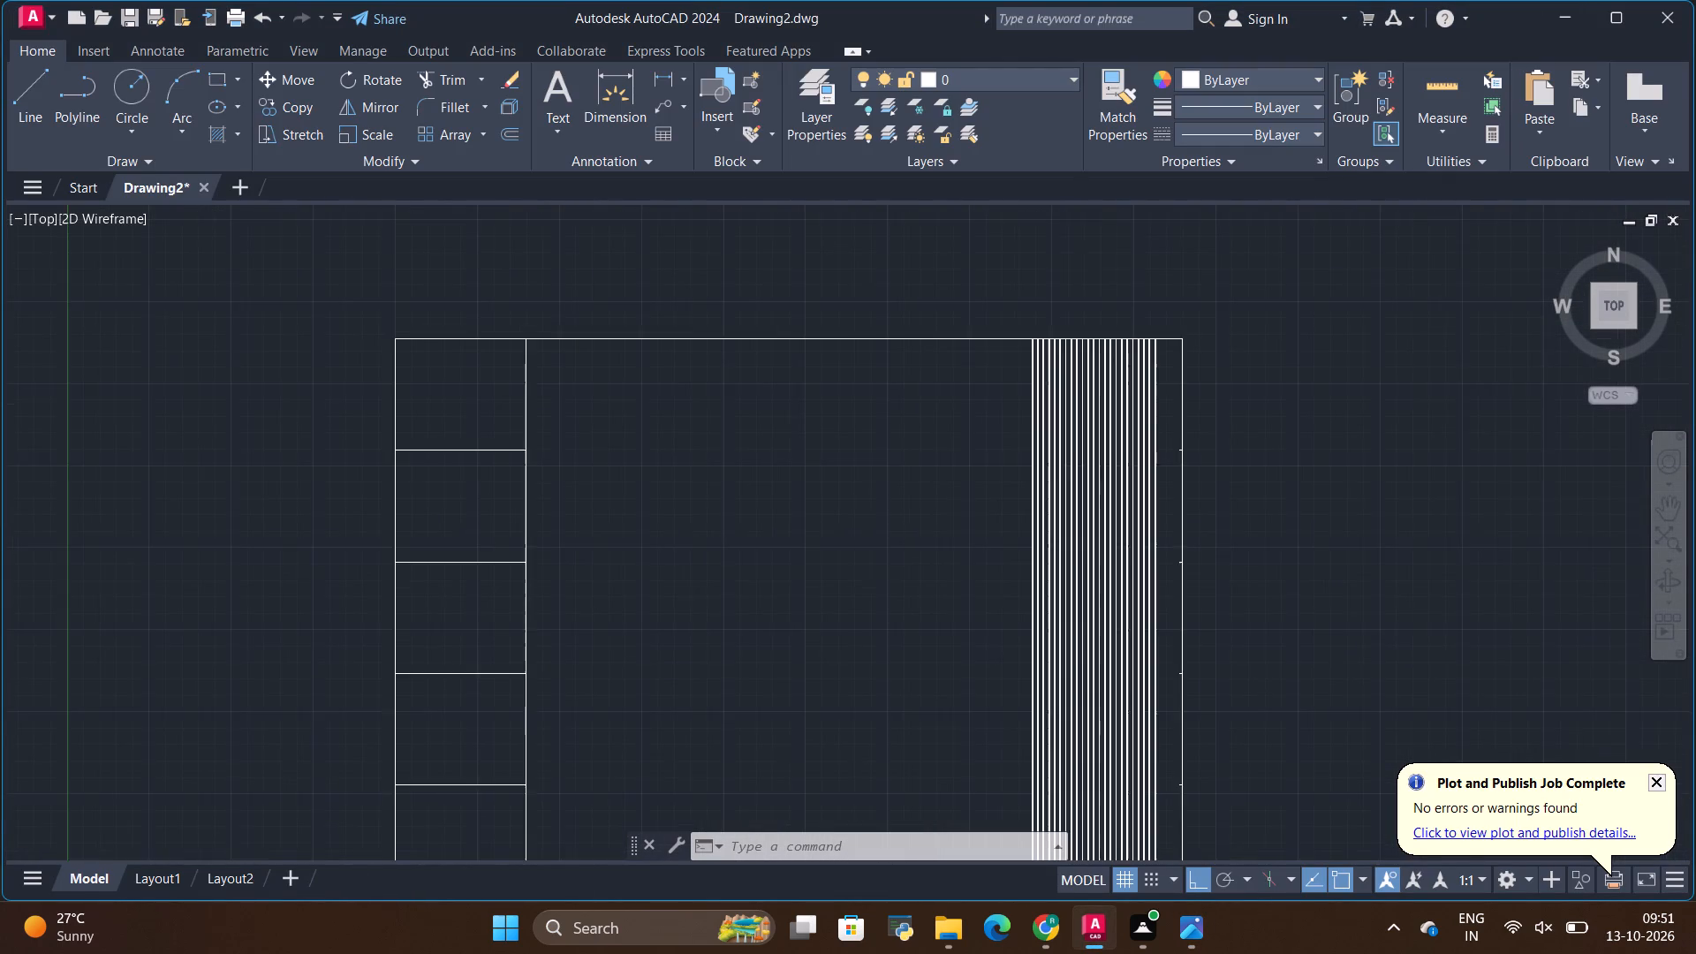
scroll(1200, 496, up, 1)
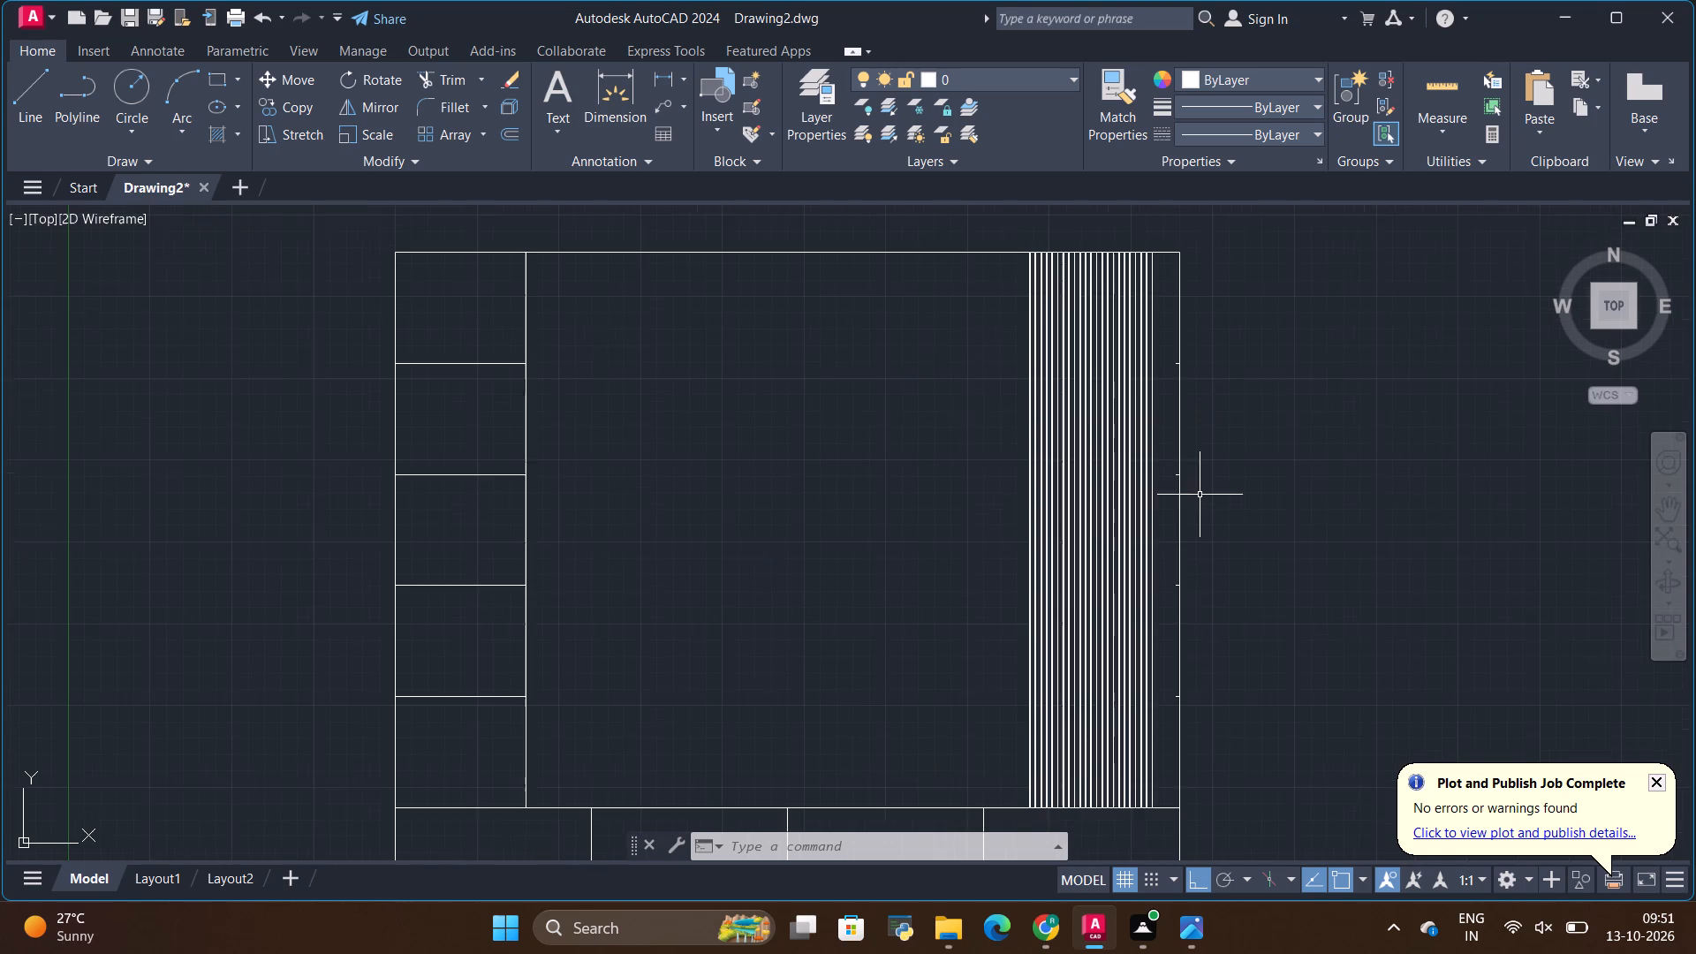
scroll(1201, 488, up, 1)
scroll(1203, 481, down, 4)
scroll(1209, 473, up, 1)
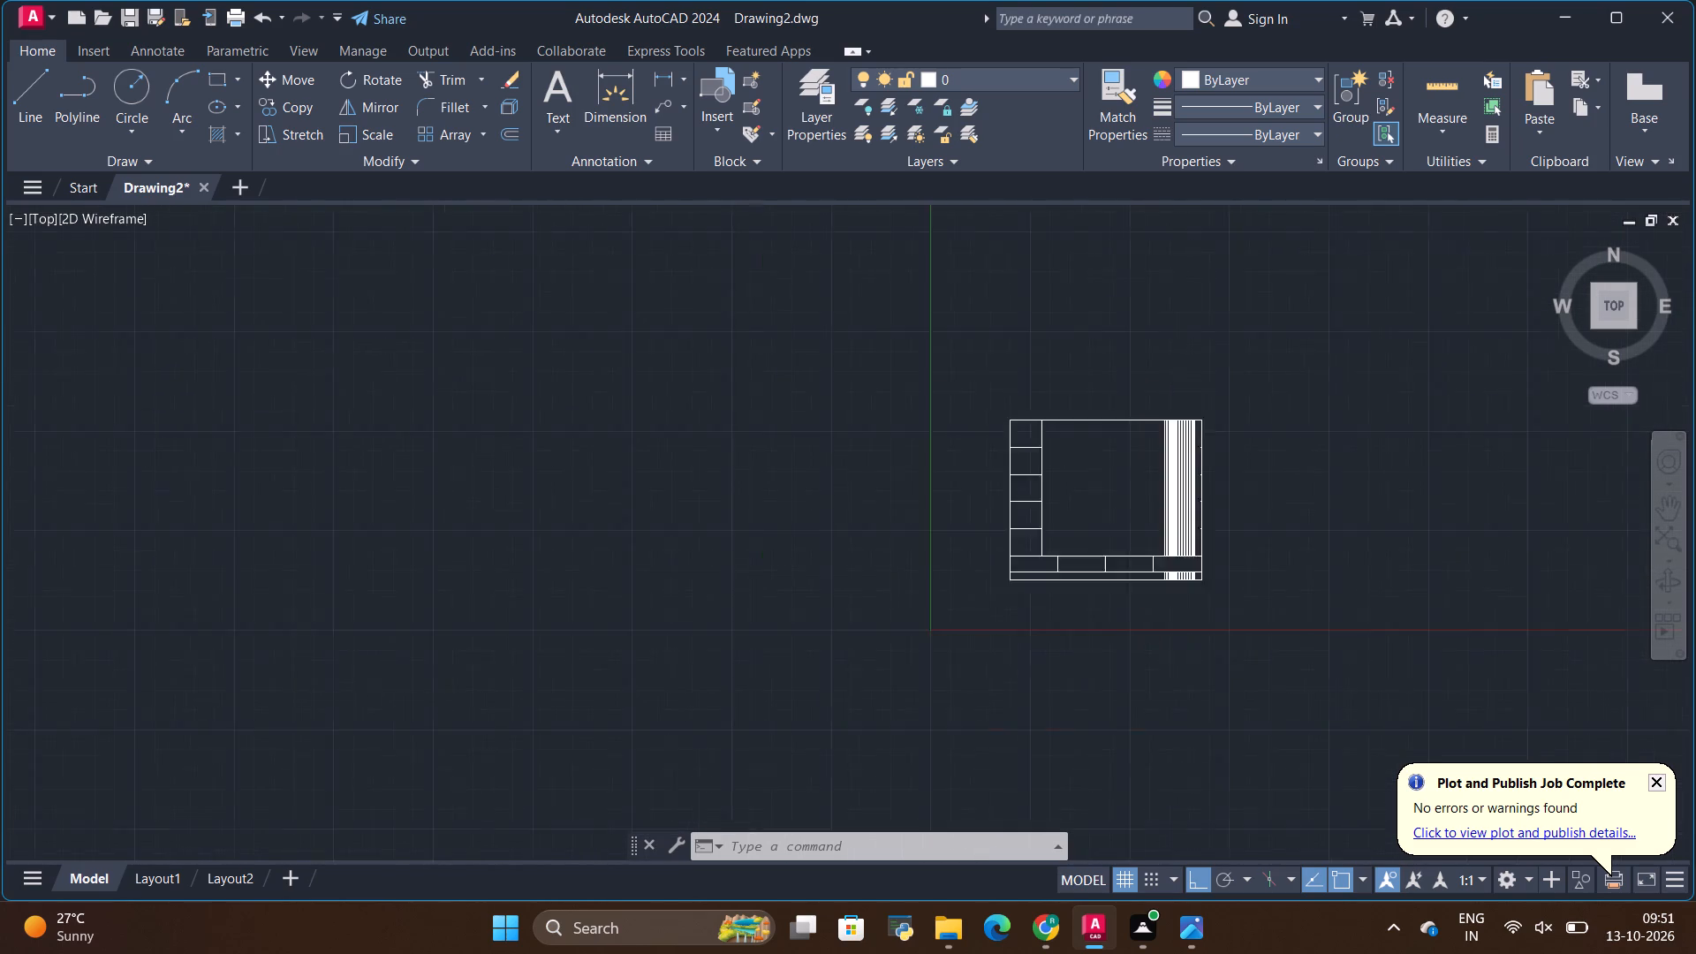
scroll(1209, 473, up, 3)
scroll(1209, 473, down, 3)
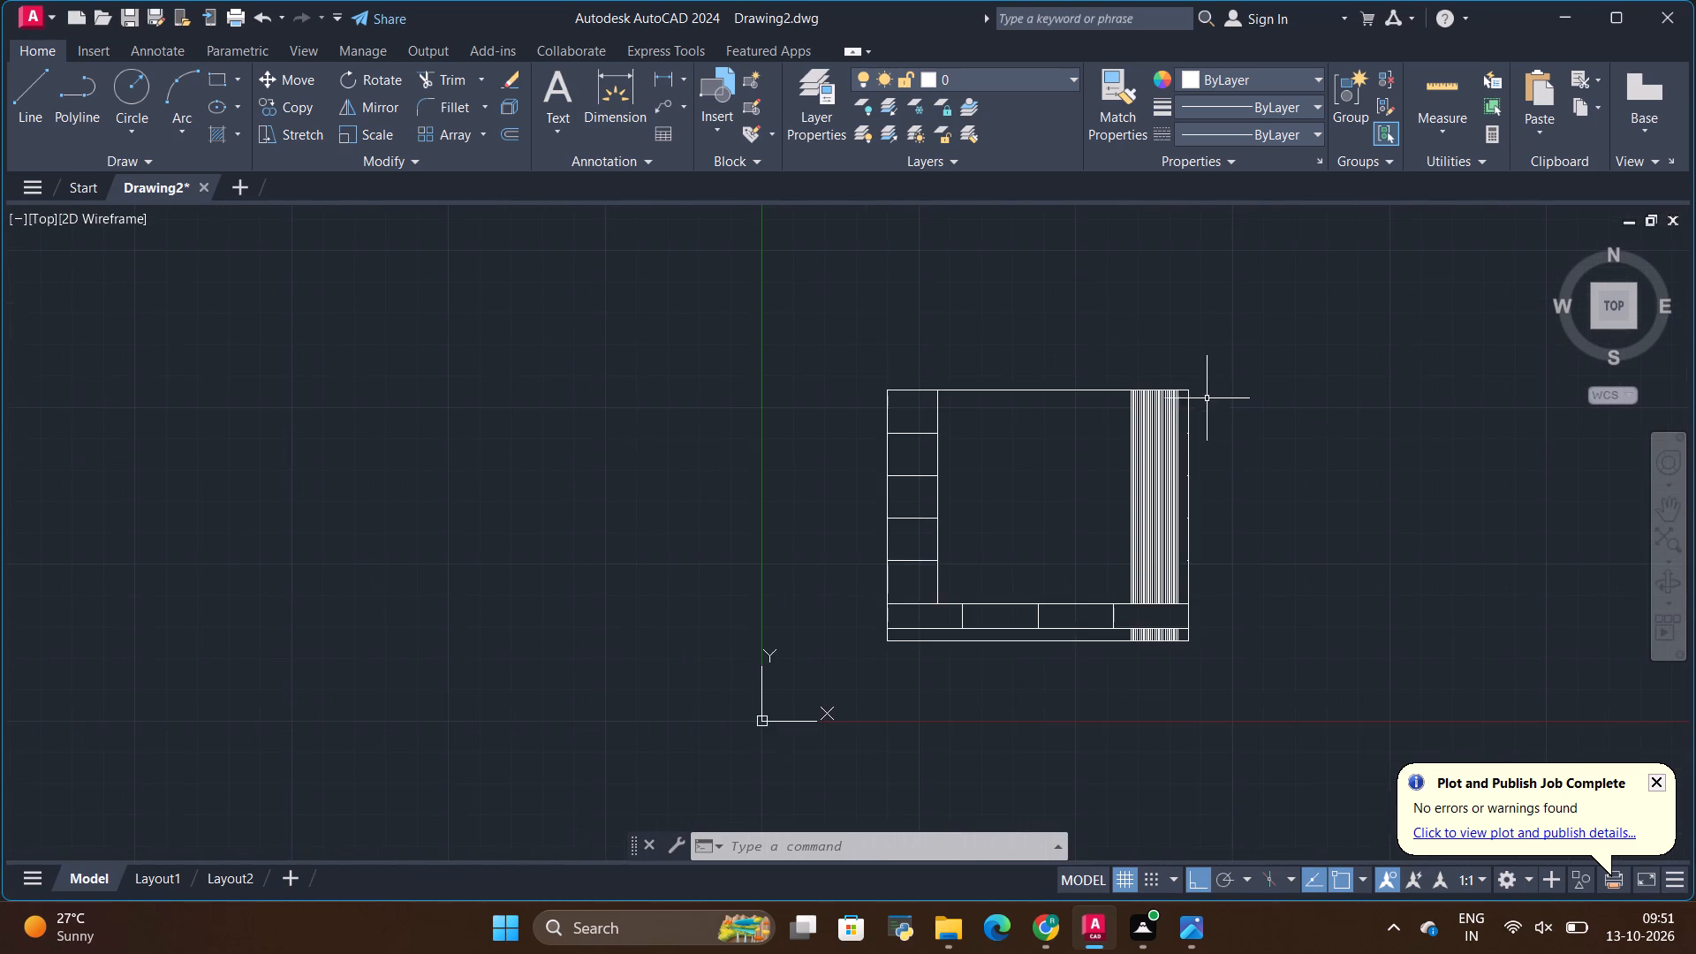
Copy the three rightmost slats 34 mm to the right, and place a second copy from the last resulting slat to fill up to the right edge.
scroll(1205, 395, up, 3)
scroll(1101, 382, up, 2)
scroll(960, 351, up, 2)
scroll(1148, 390, up, 1)
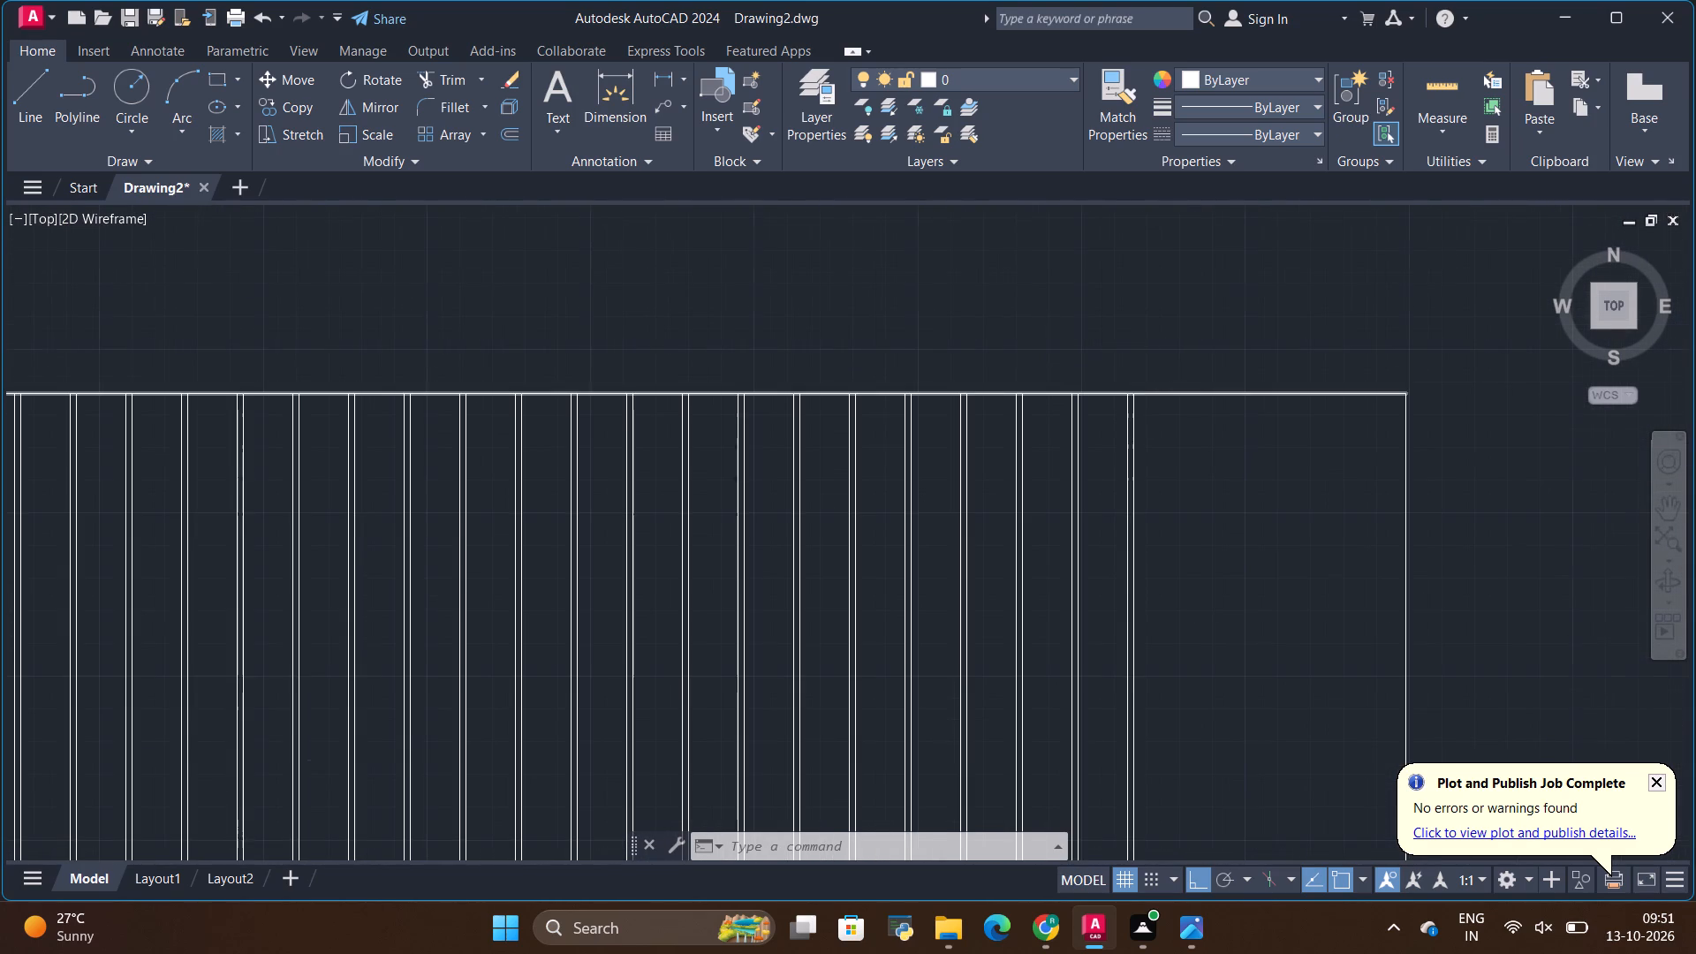
scroll(1148, 390, up, 1)
click(1107, 440)
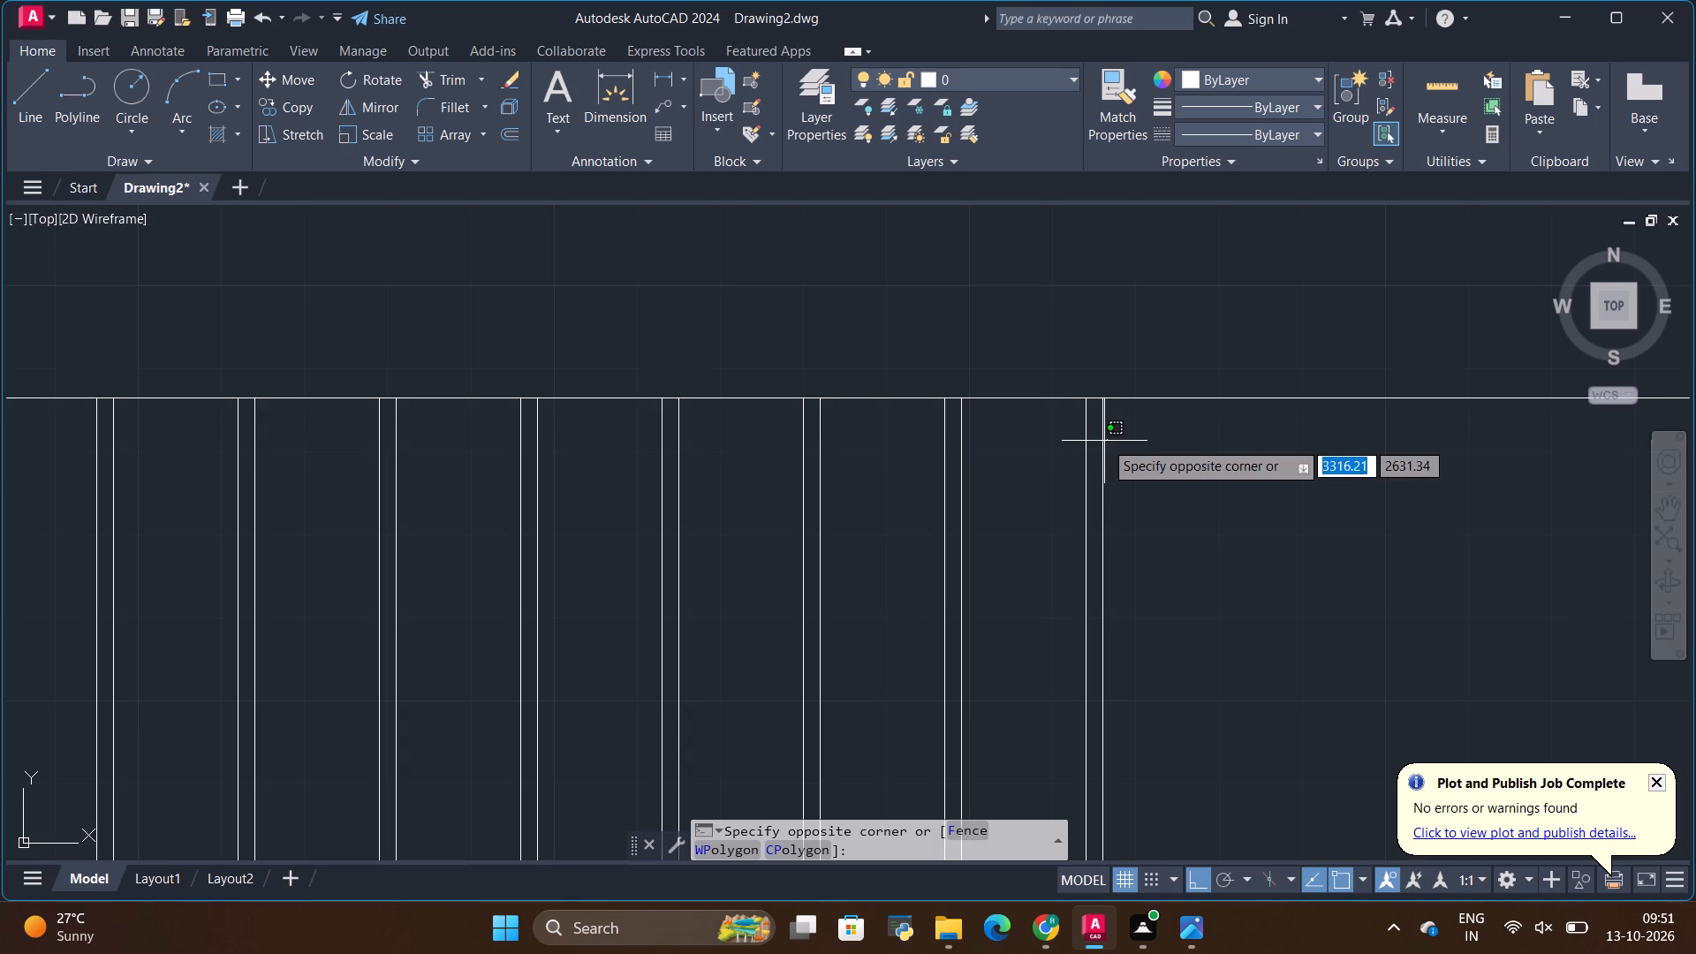
click(1104, 441)
click(1101, 448)
click(1086, 450)
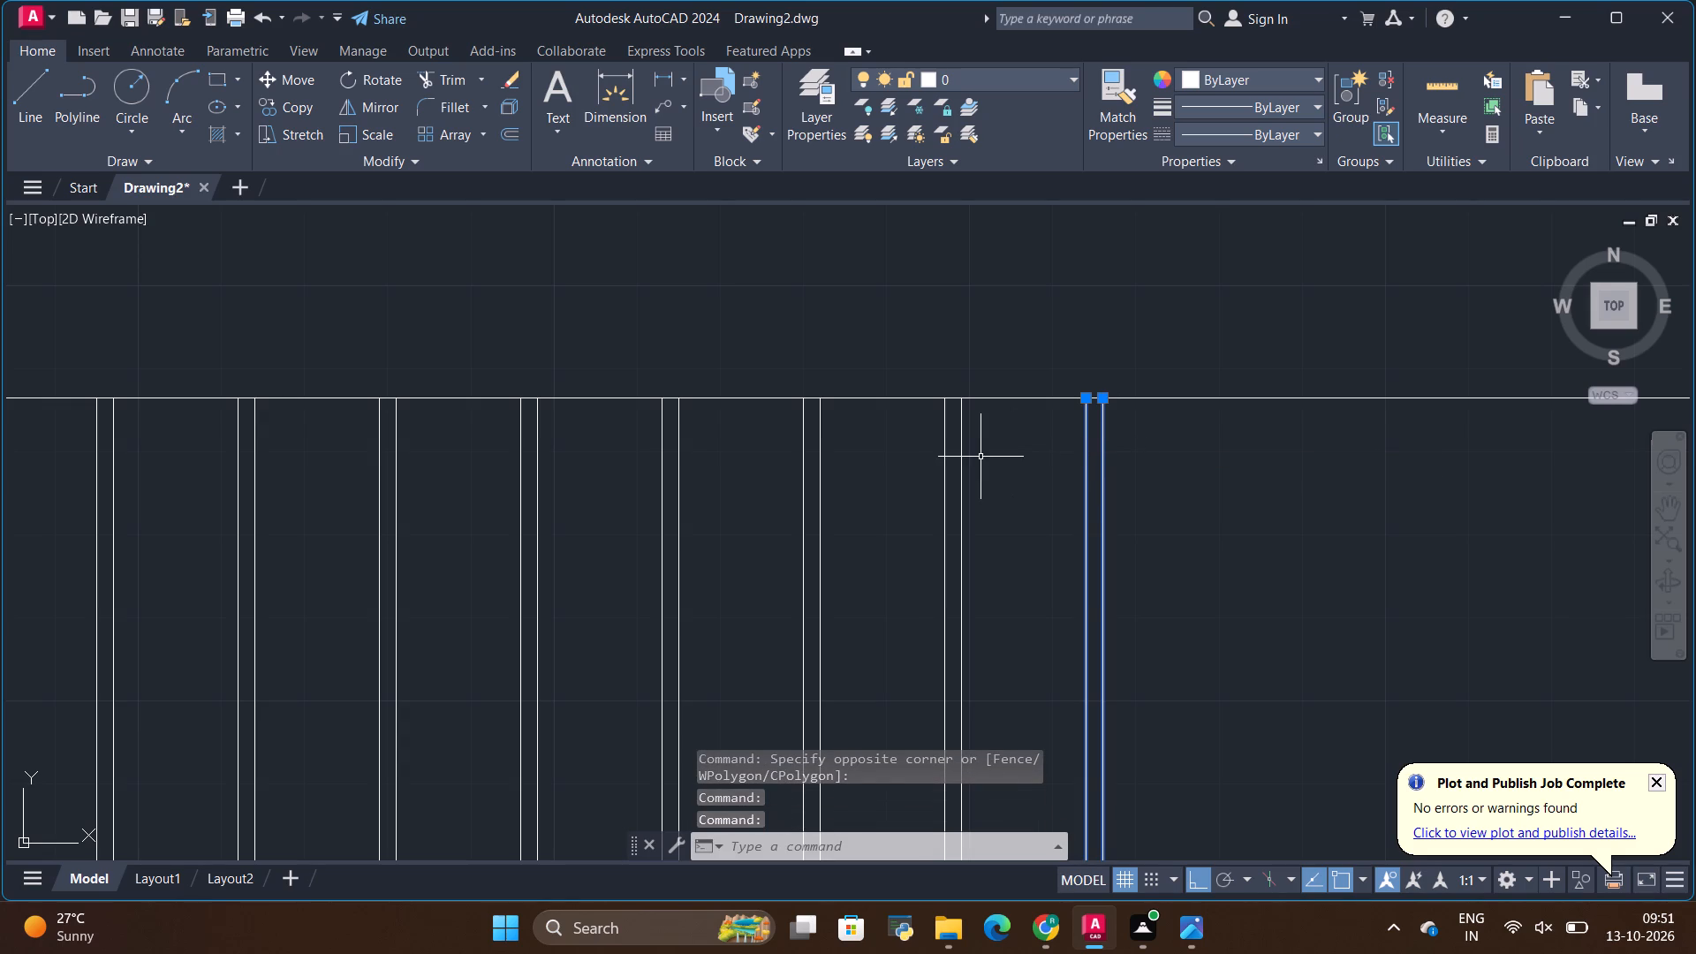
click(963, 452)
click(947, 452)
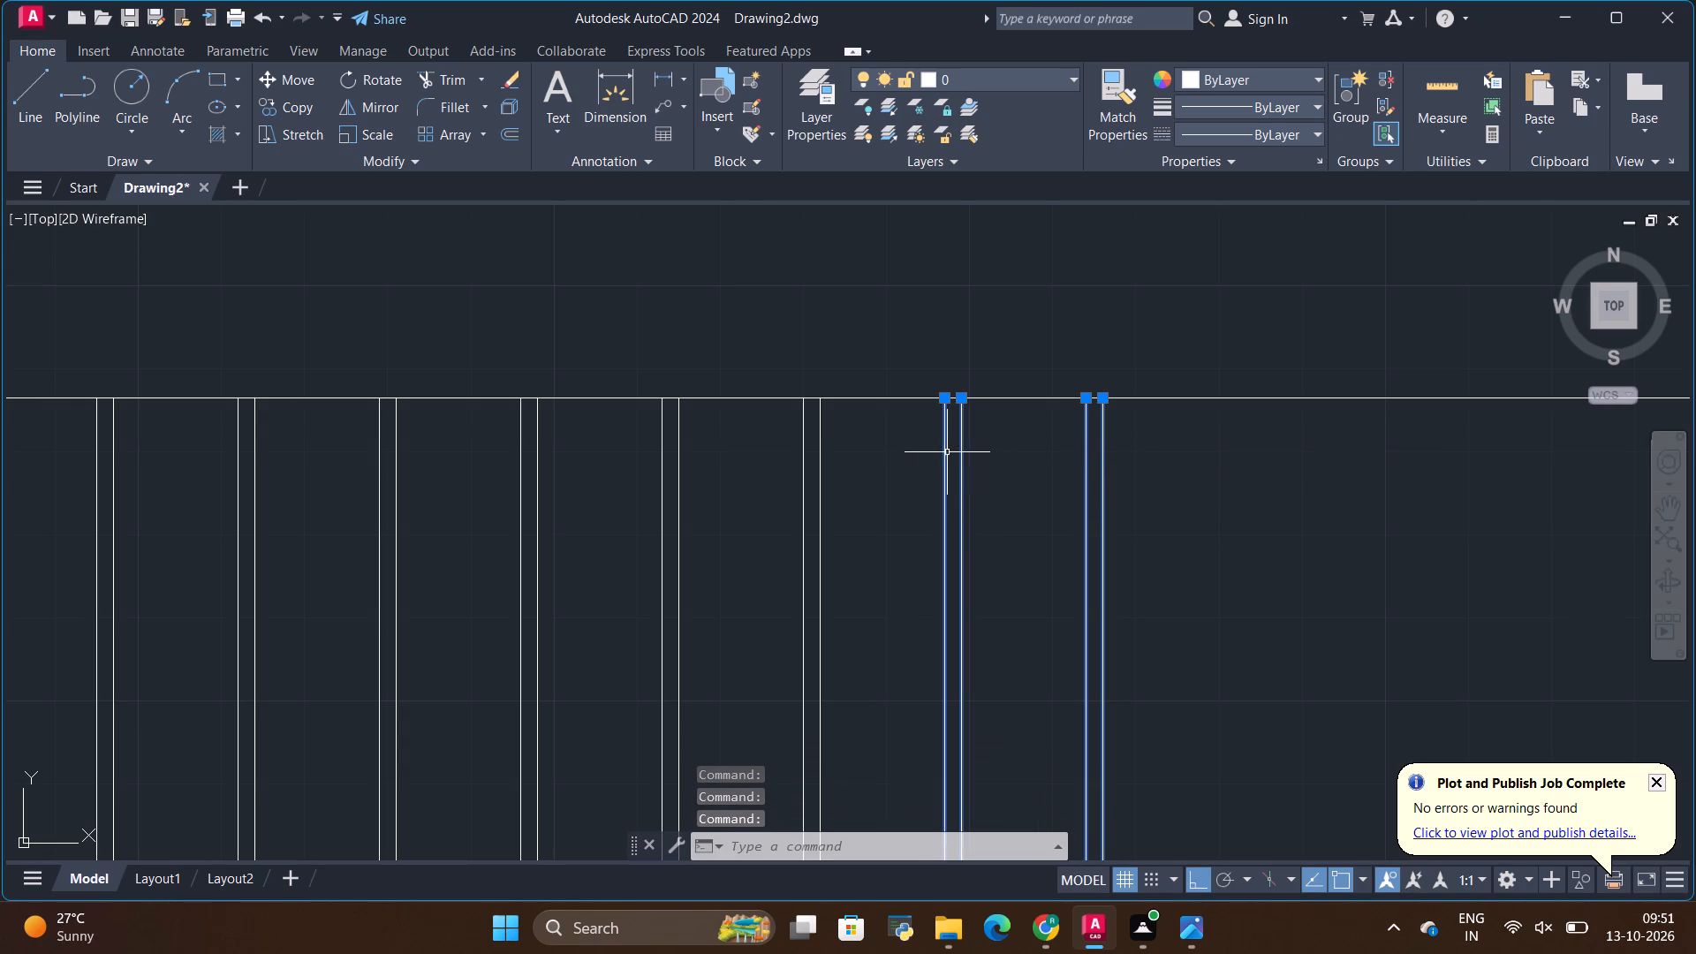
click(822, 469)
click(799, 466)
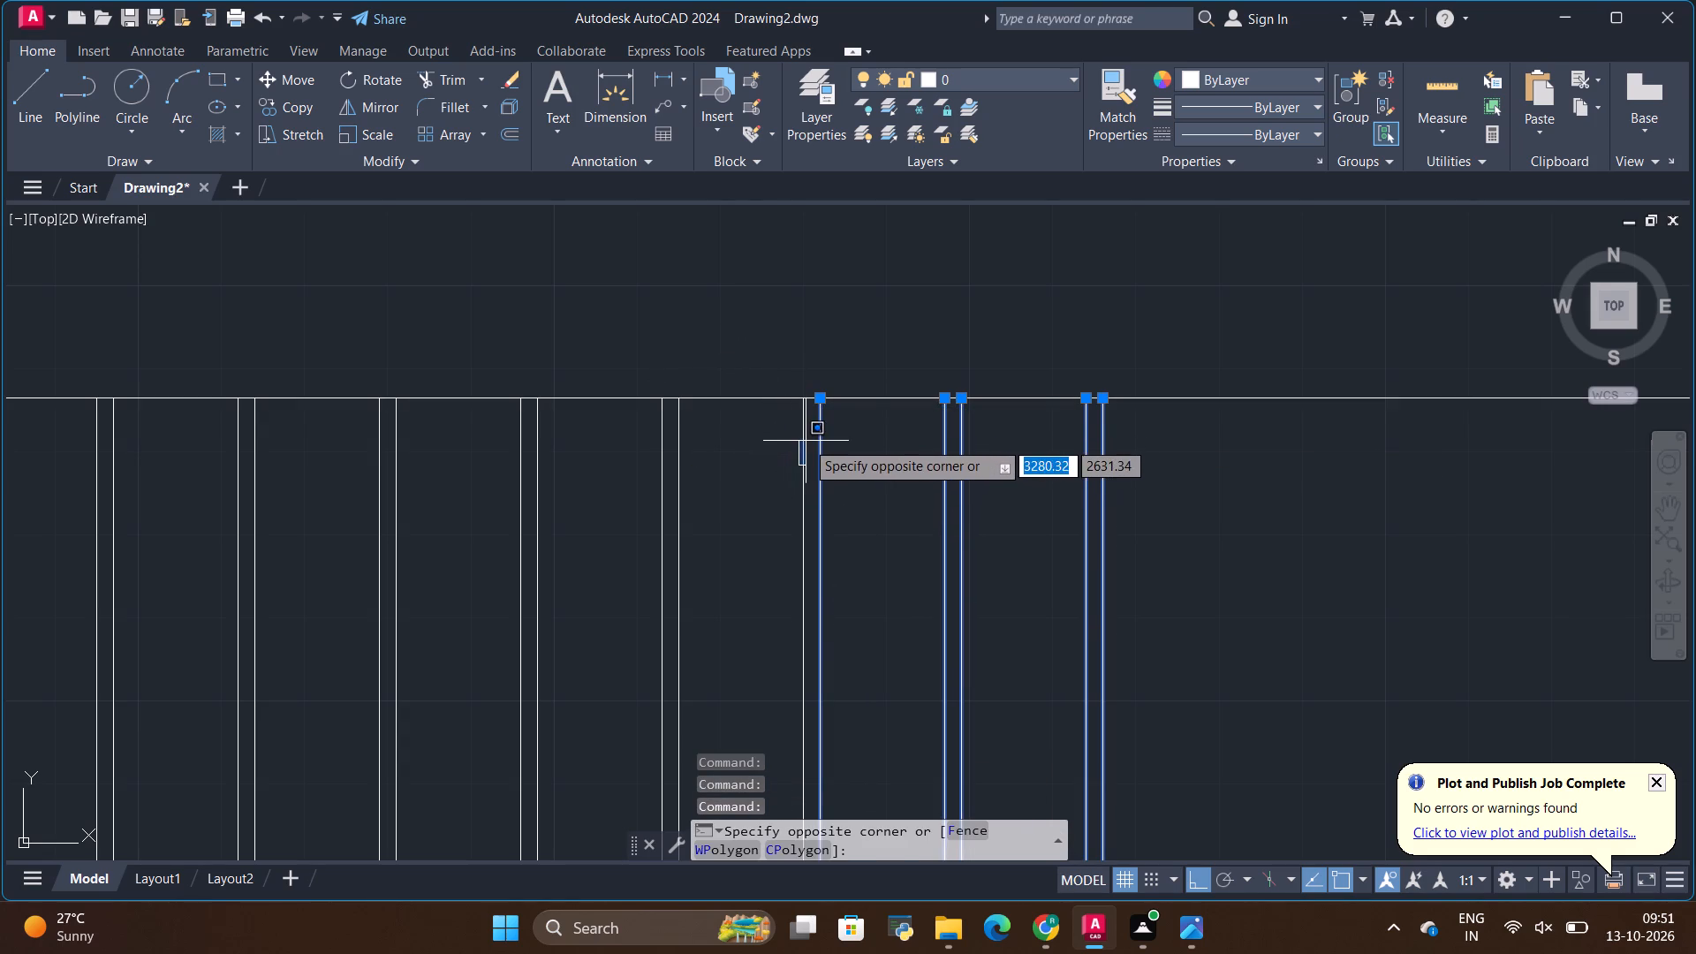
click(806, 441)
click(806, 437)
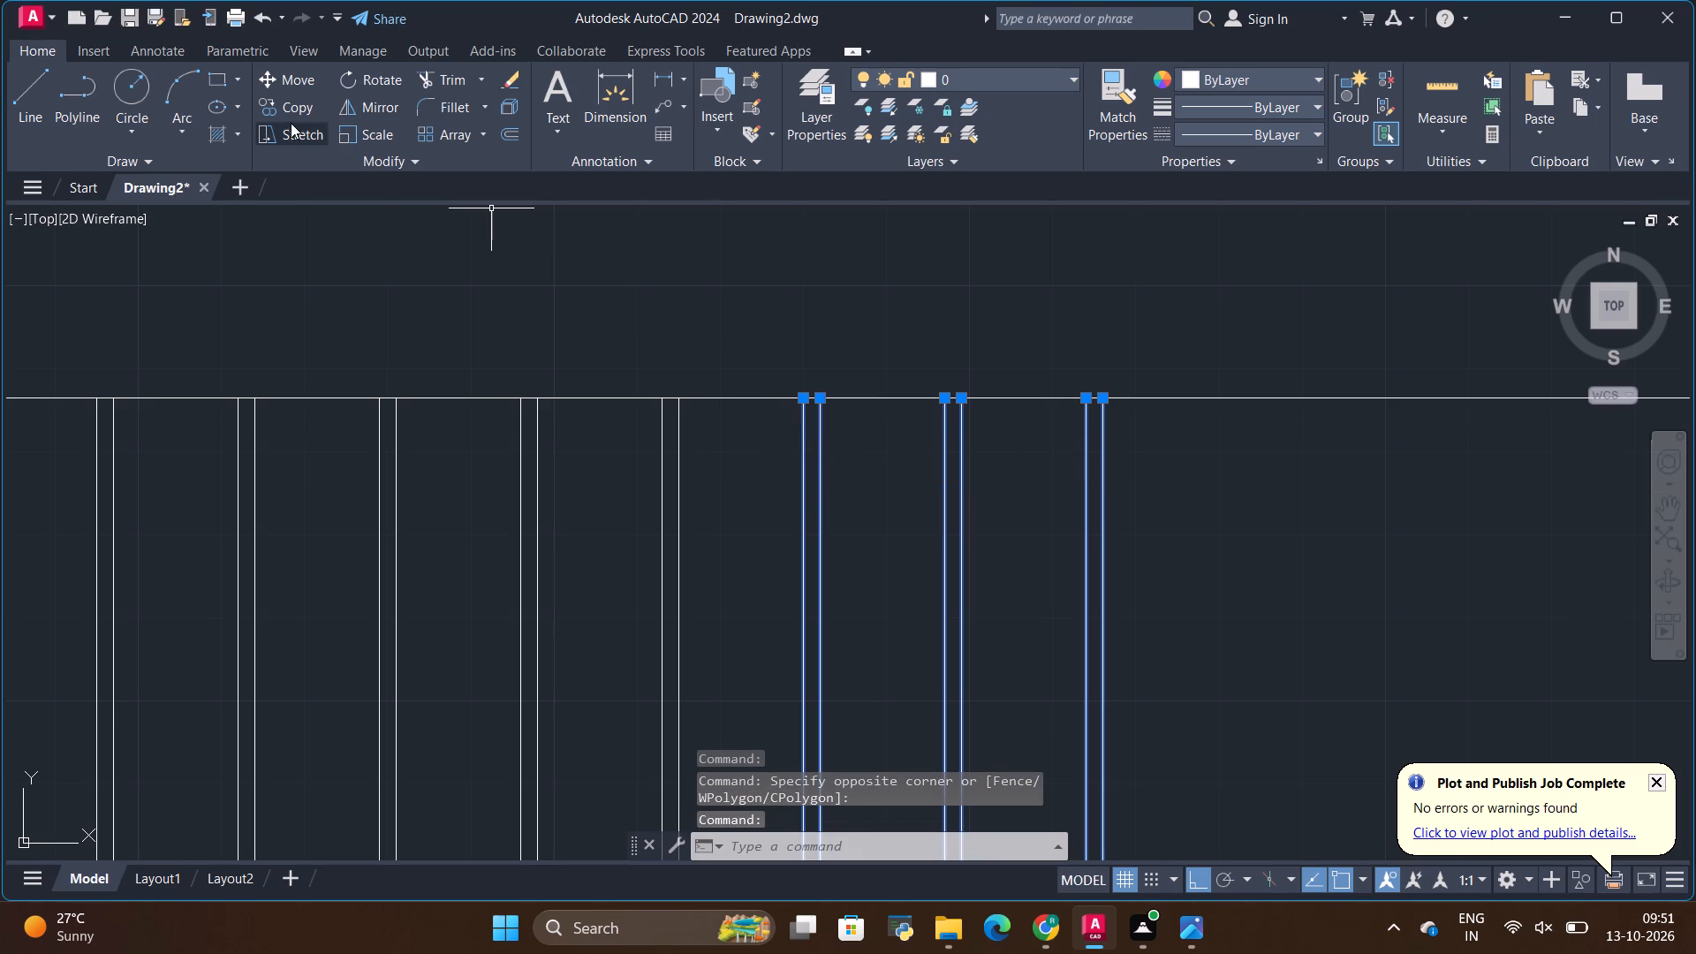
click(296, 98)
click(801, 396)
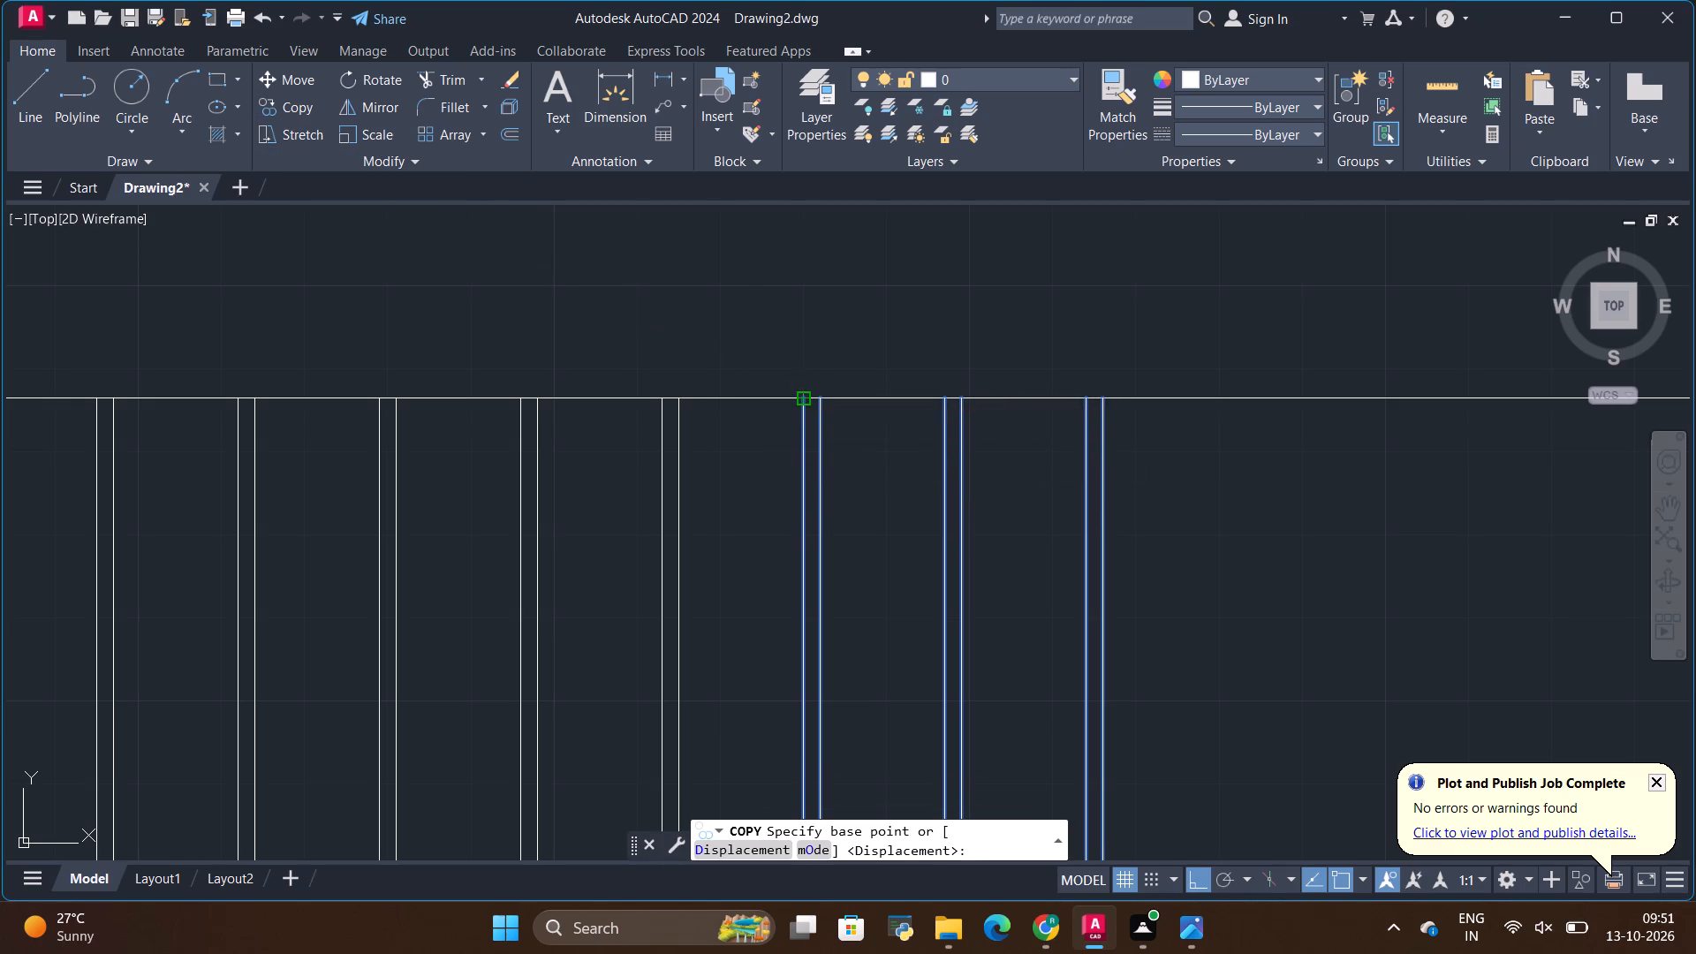
click(1081, 395)
scroll(852, 381, down, 2)
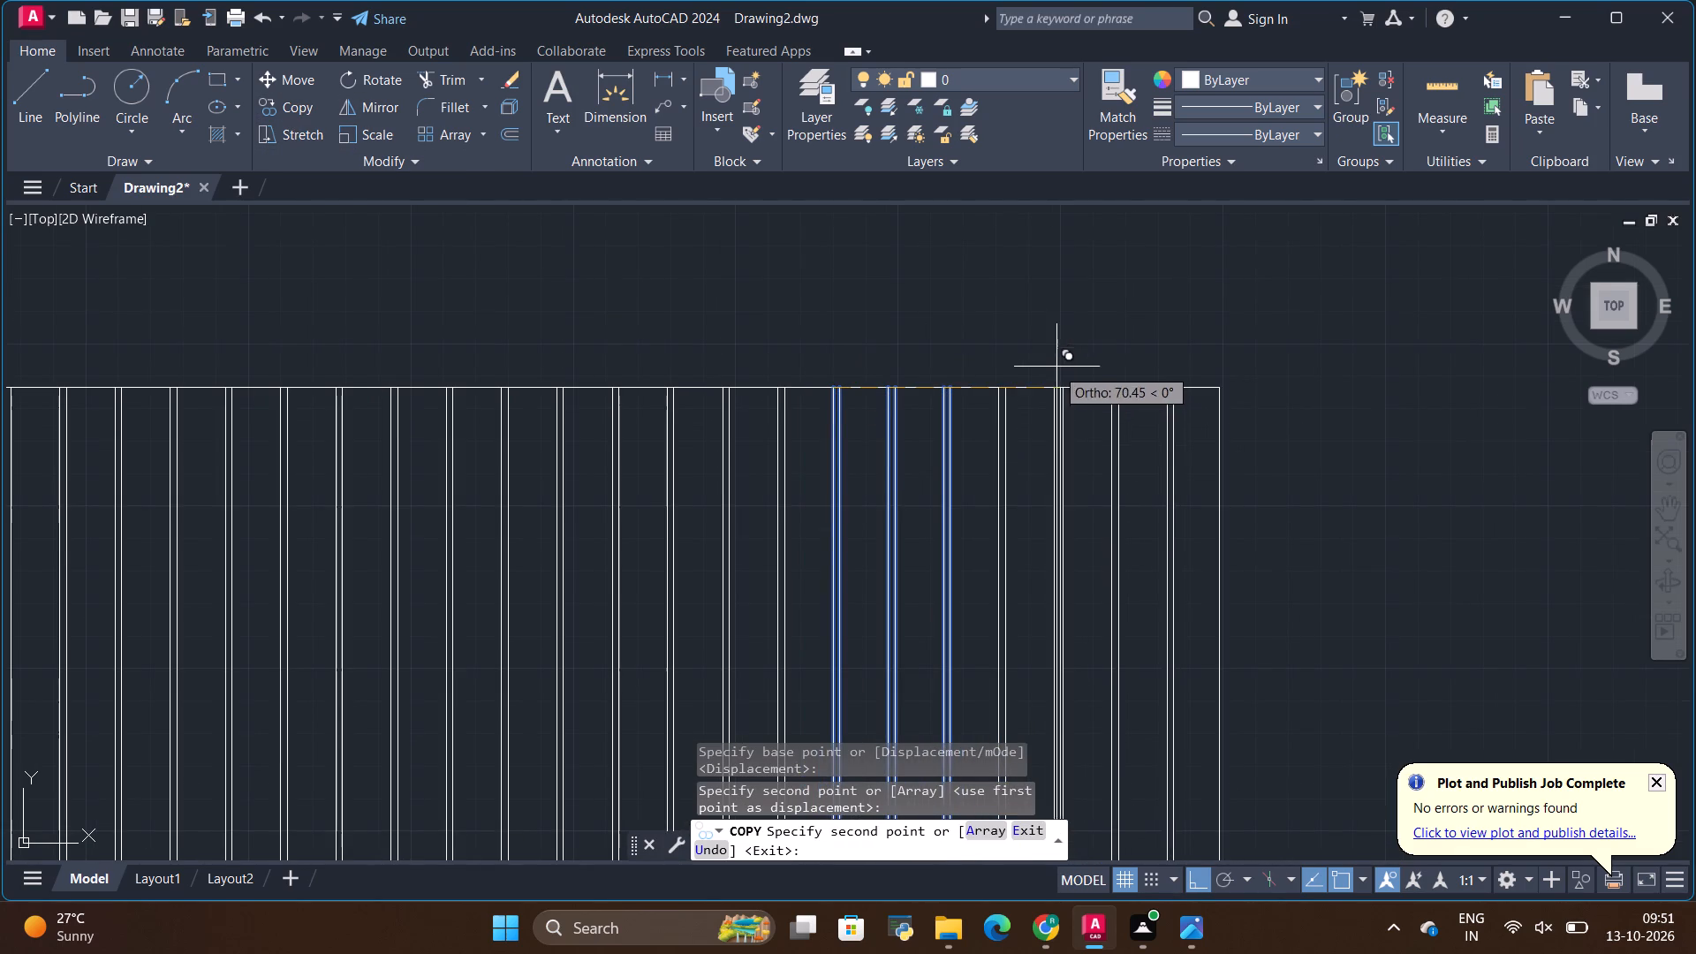
scroll(1048, 382, up, 2)
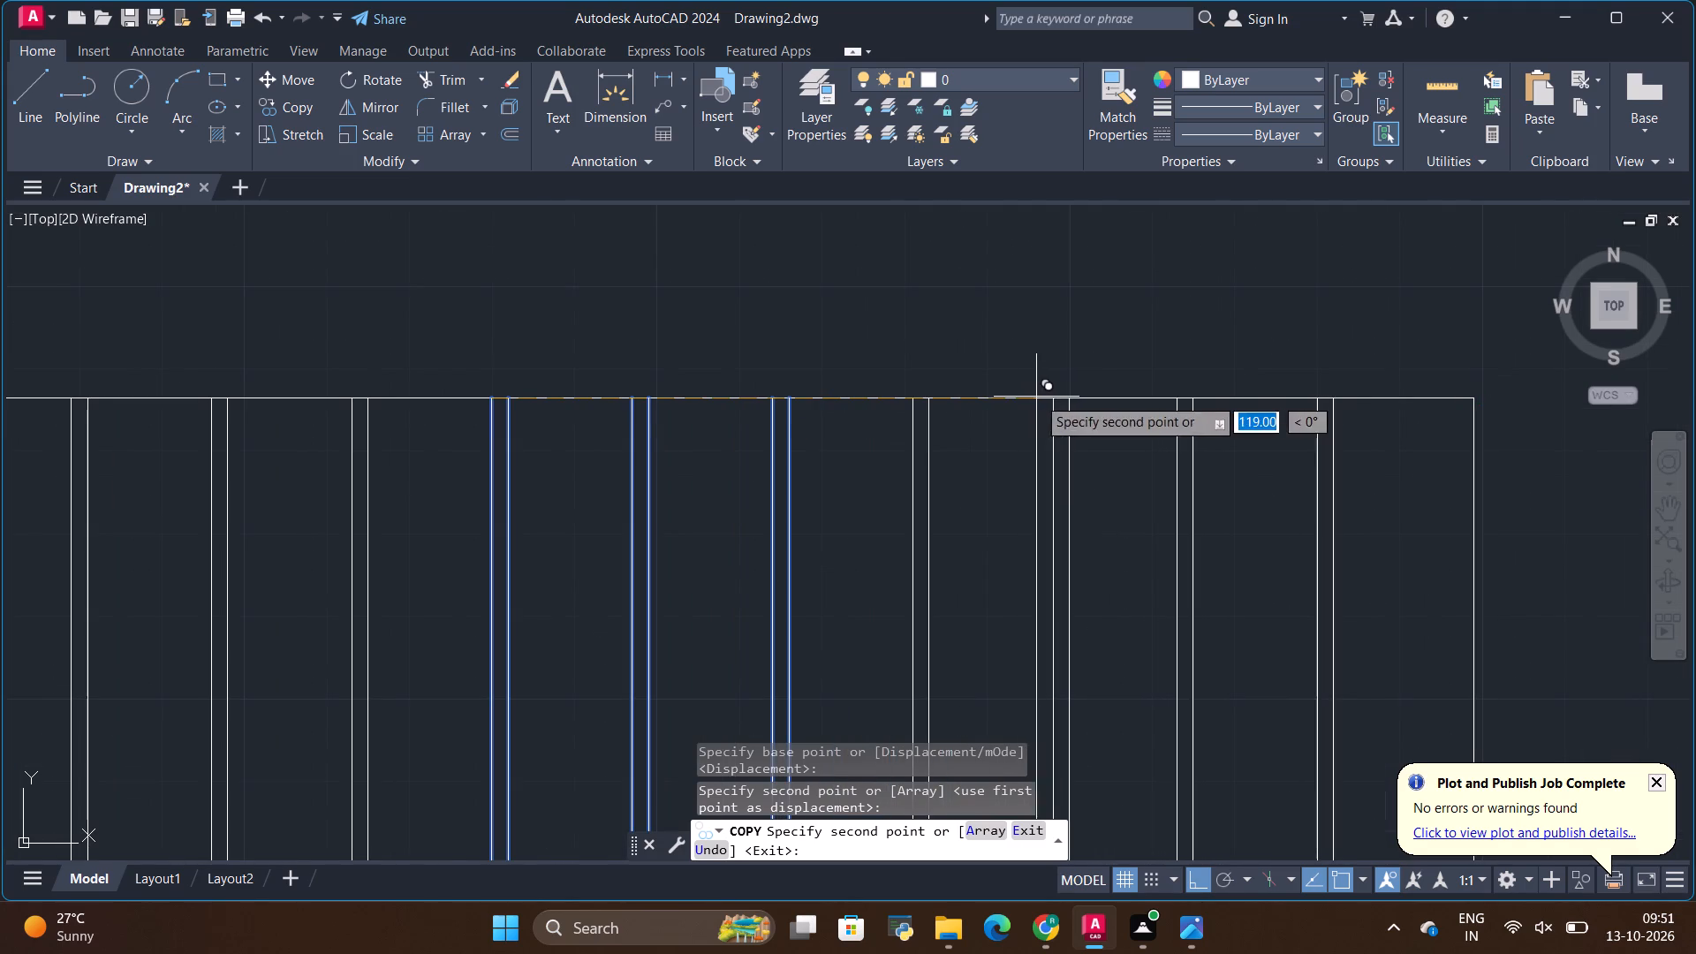
click(1051, 397)
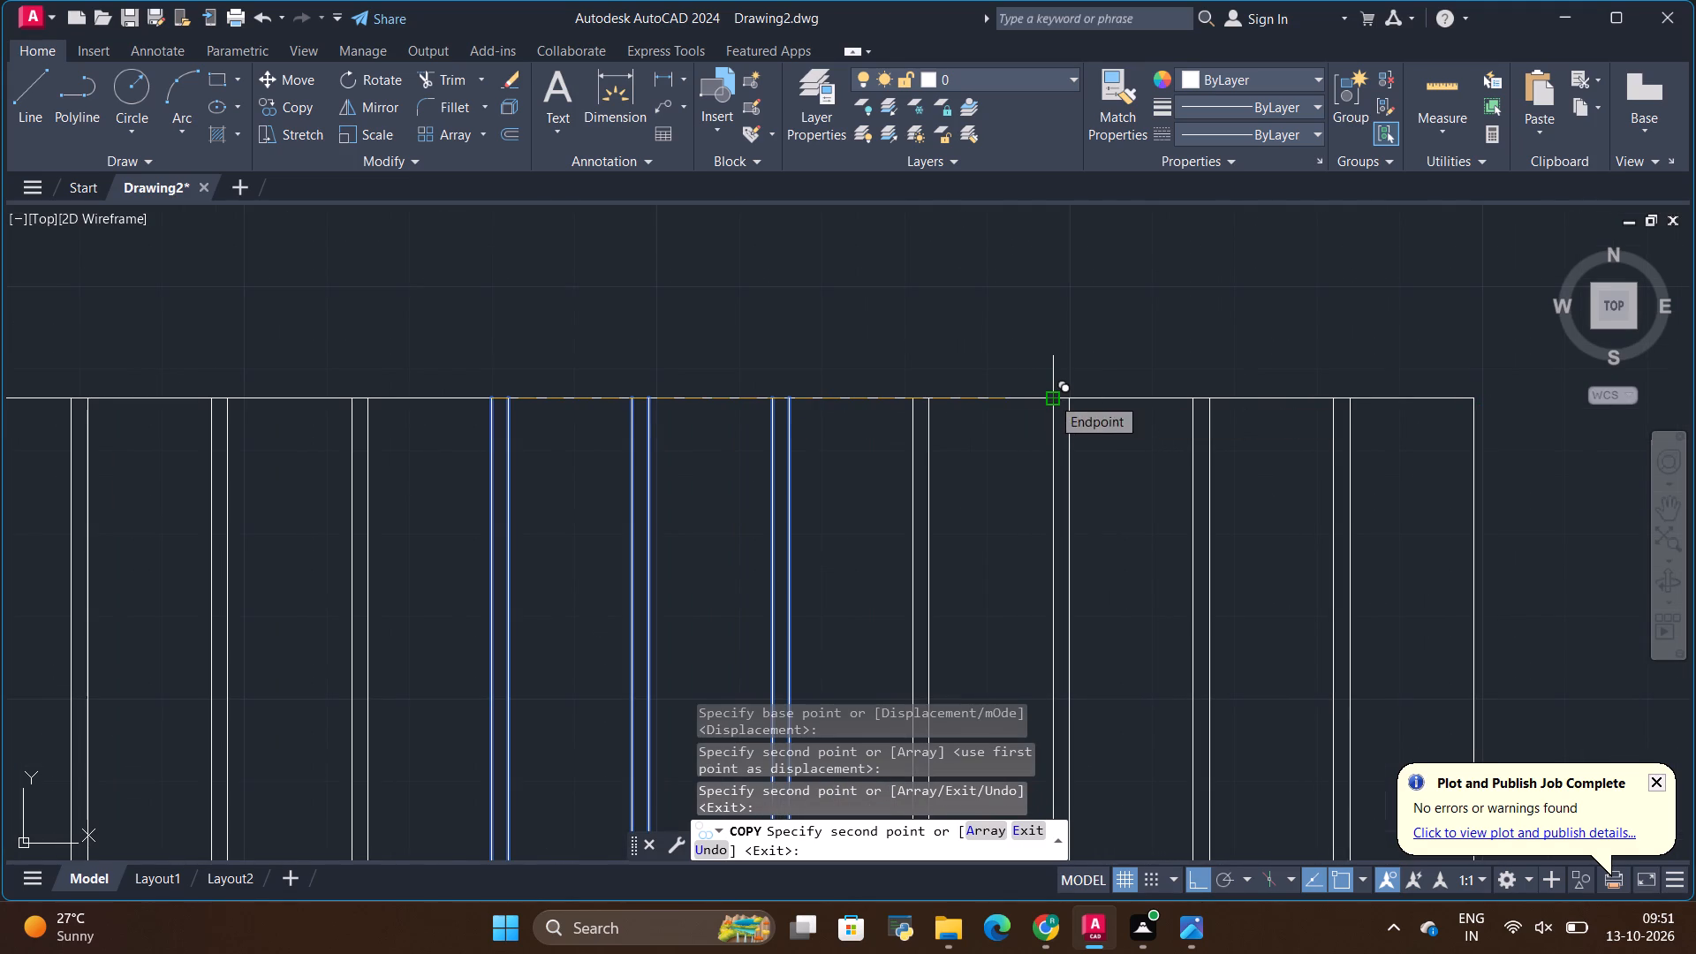
key(Escape)
Review the extended slat strip and compare the whole unit, including the shelf column, with the reference image.
scroll(1128, 339, down, 7)
scroll(1329, 654, down, 2)
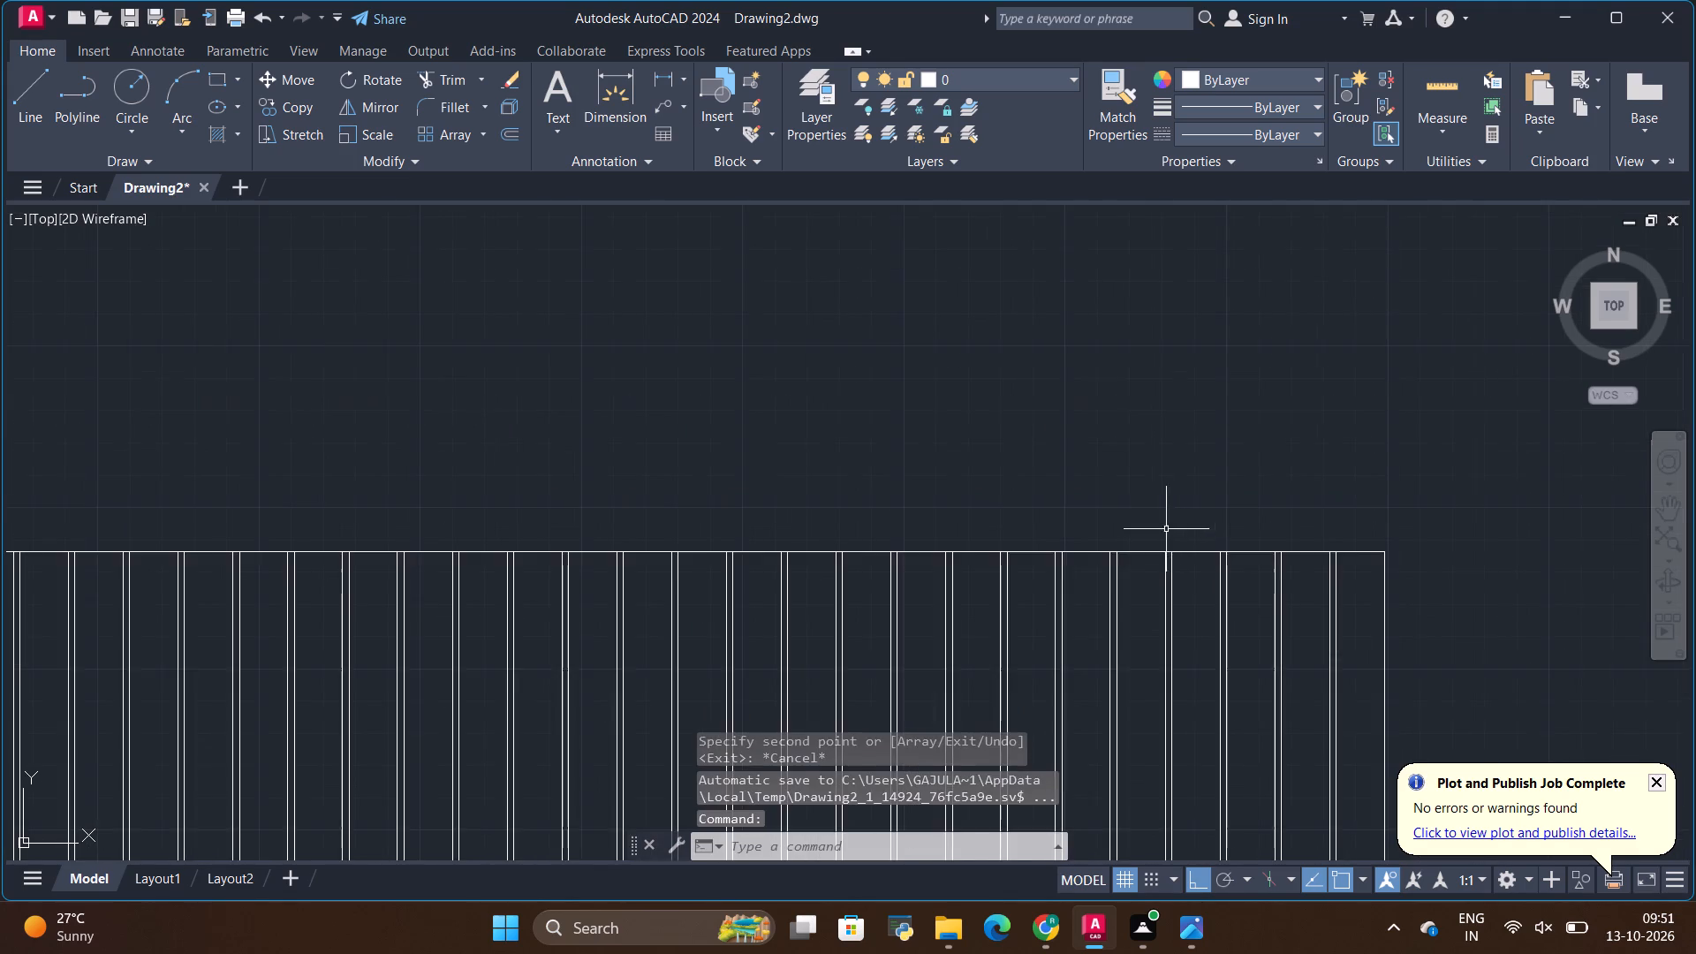
scroll(1167, 503, down, 4)
key(Escape)
scroll(1250, 442, down, 3)
scroll(1255, 496, up, 2)
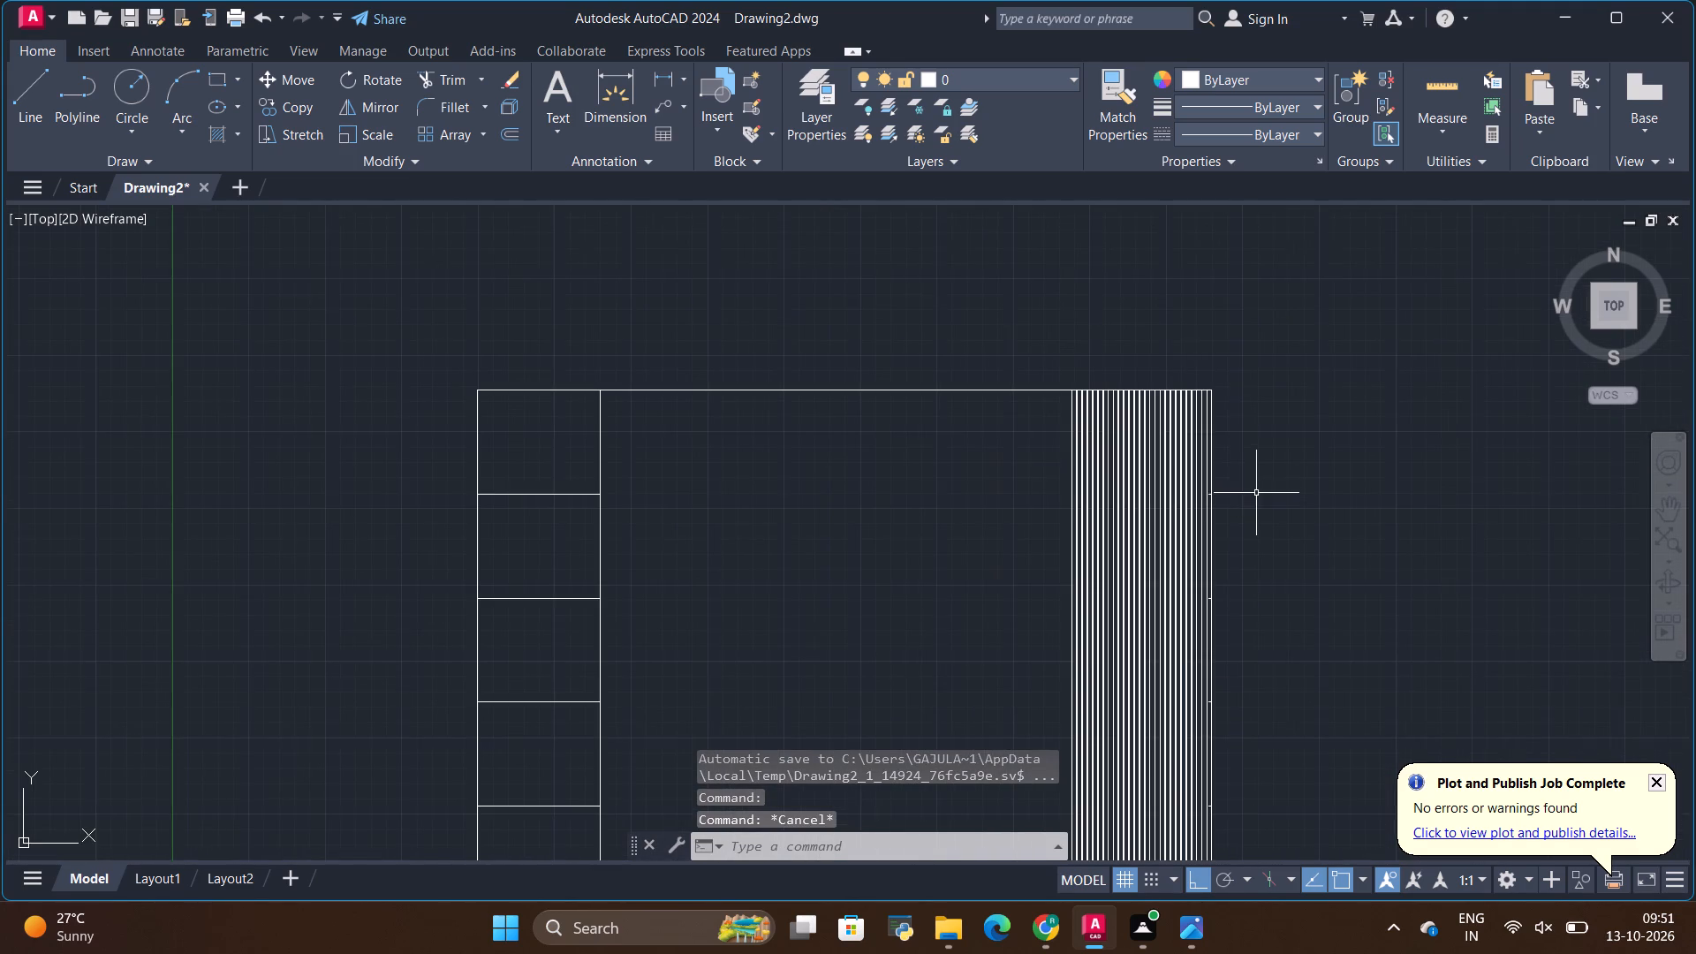
scroll(1274, 462, down, 2)
key(Escape)
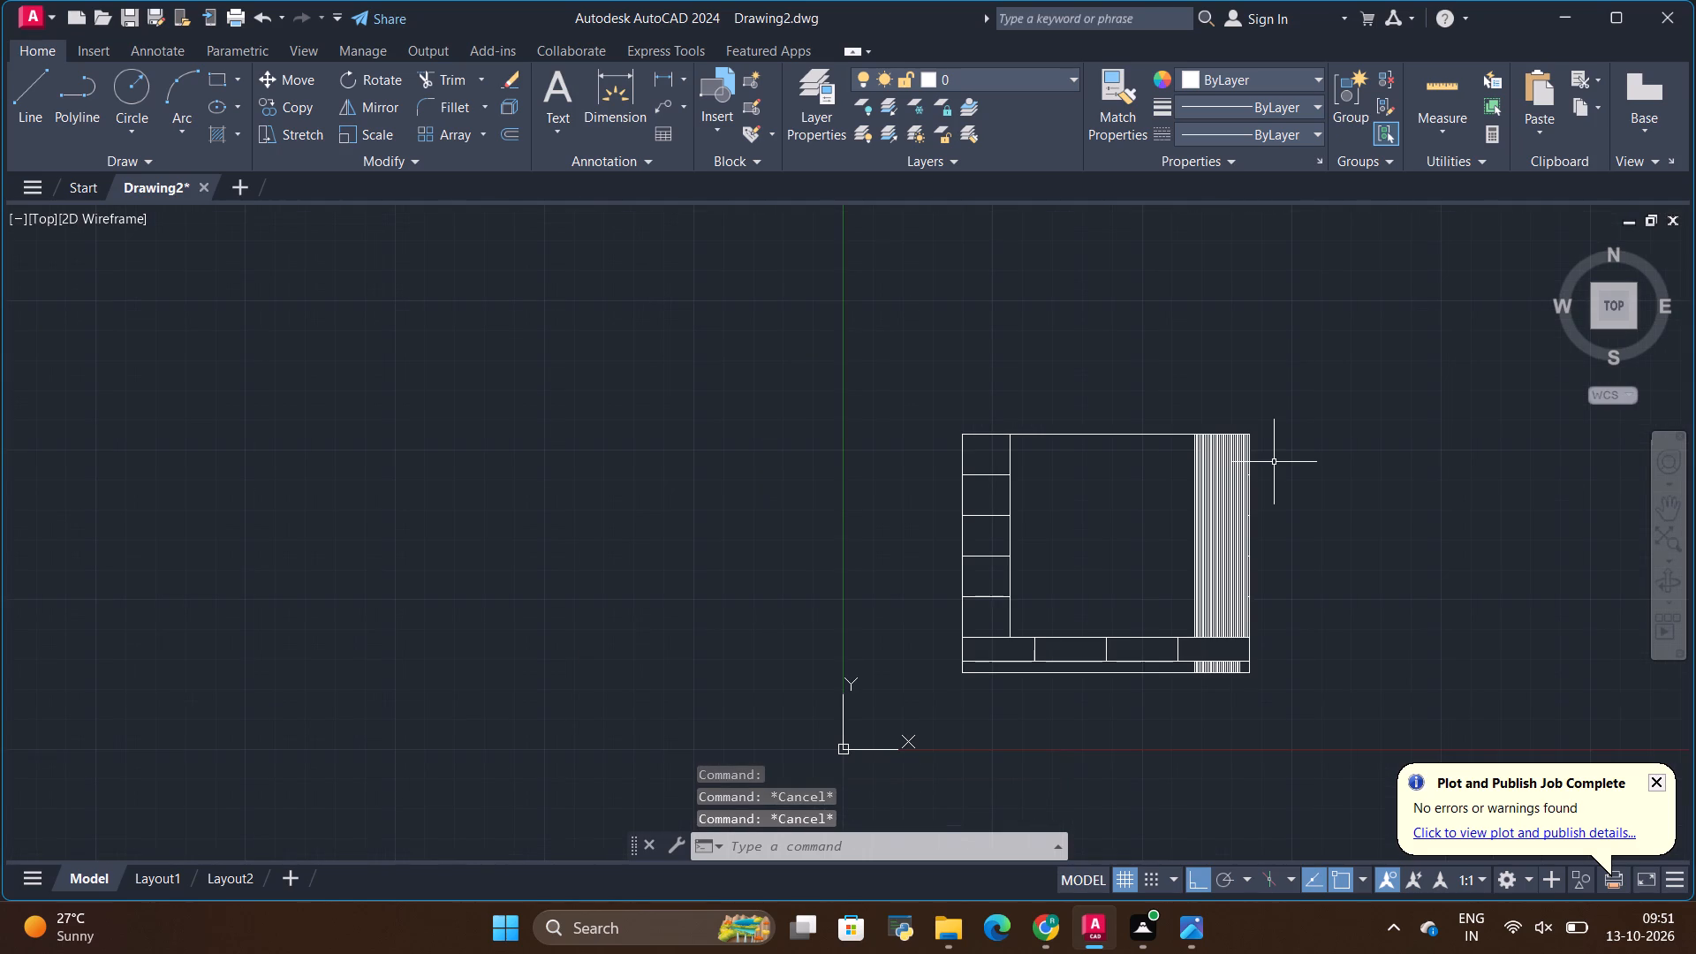
scroll(1146, 548, up, 2)
key(alt+Tab)
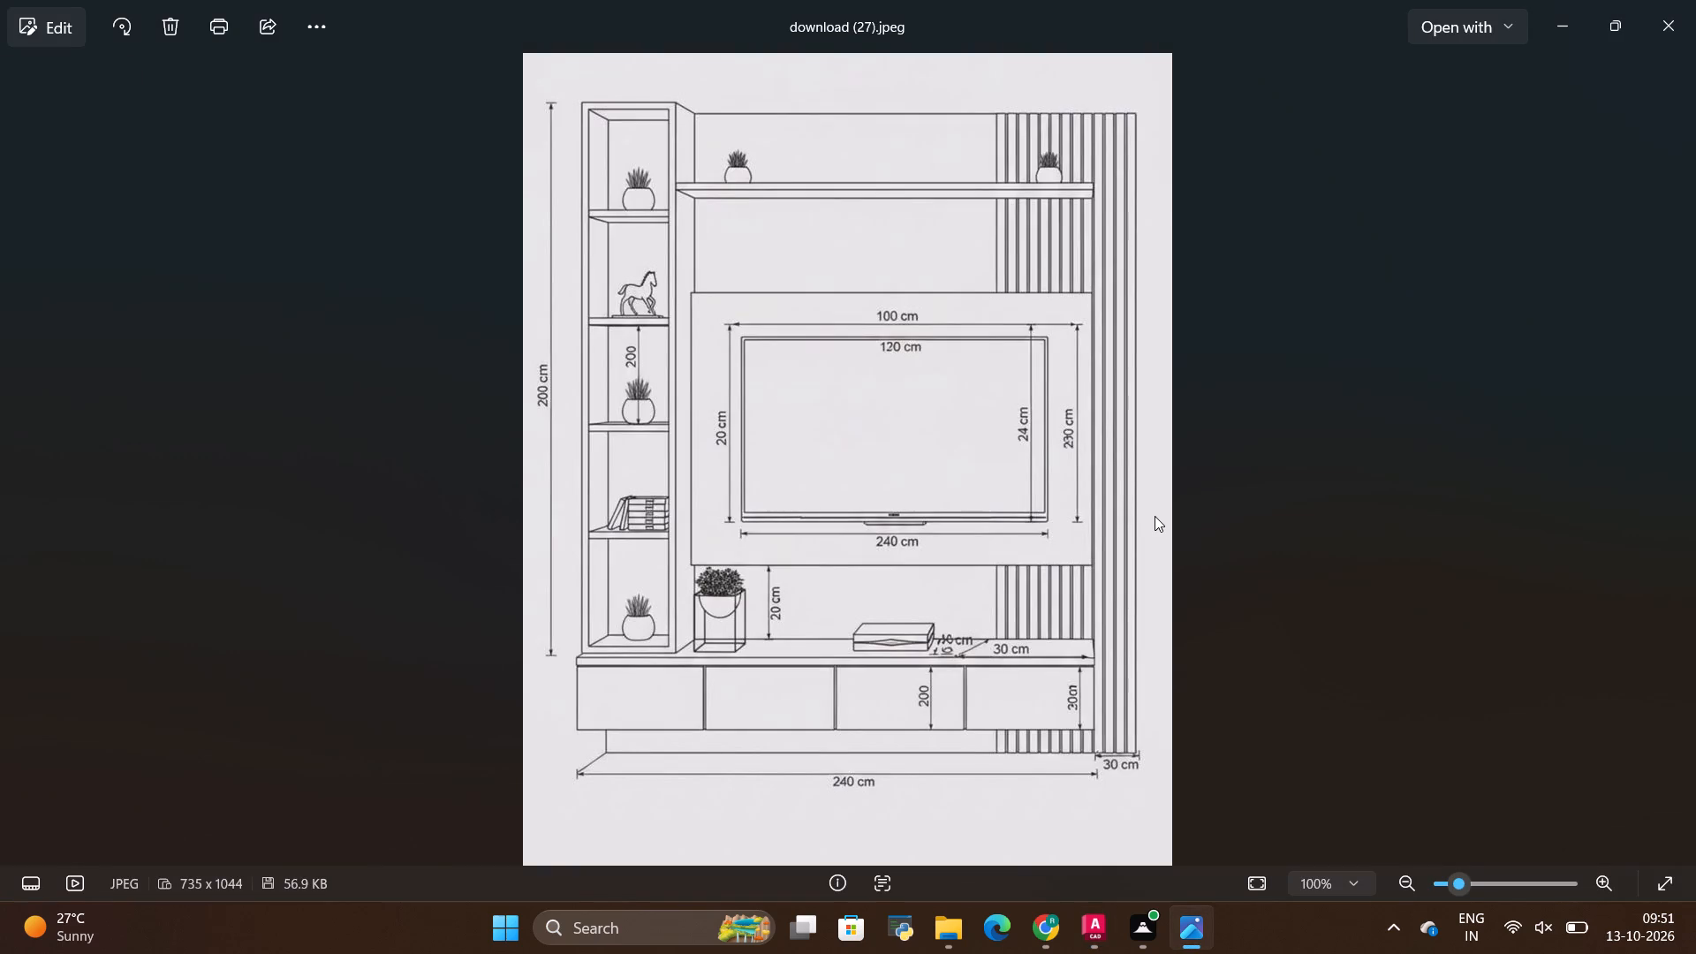
key(alt+Tab)
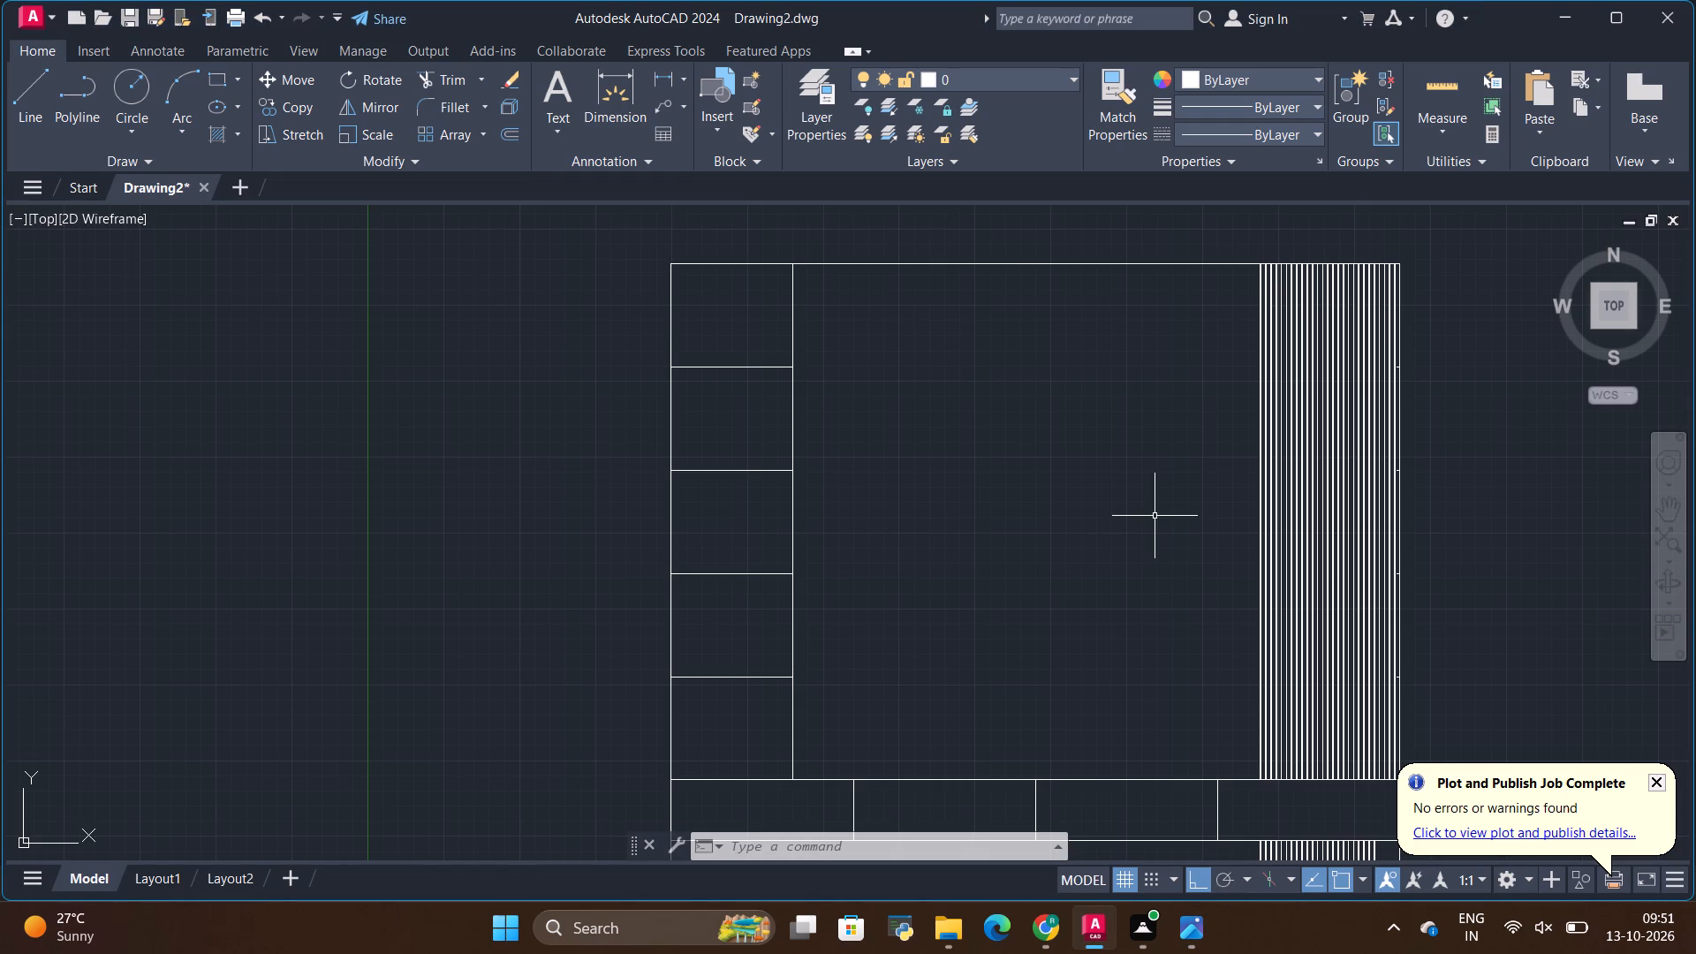
key(alt+Tab)
scroll(1158, 508, down, 1)
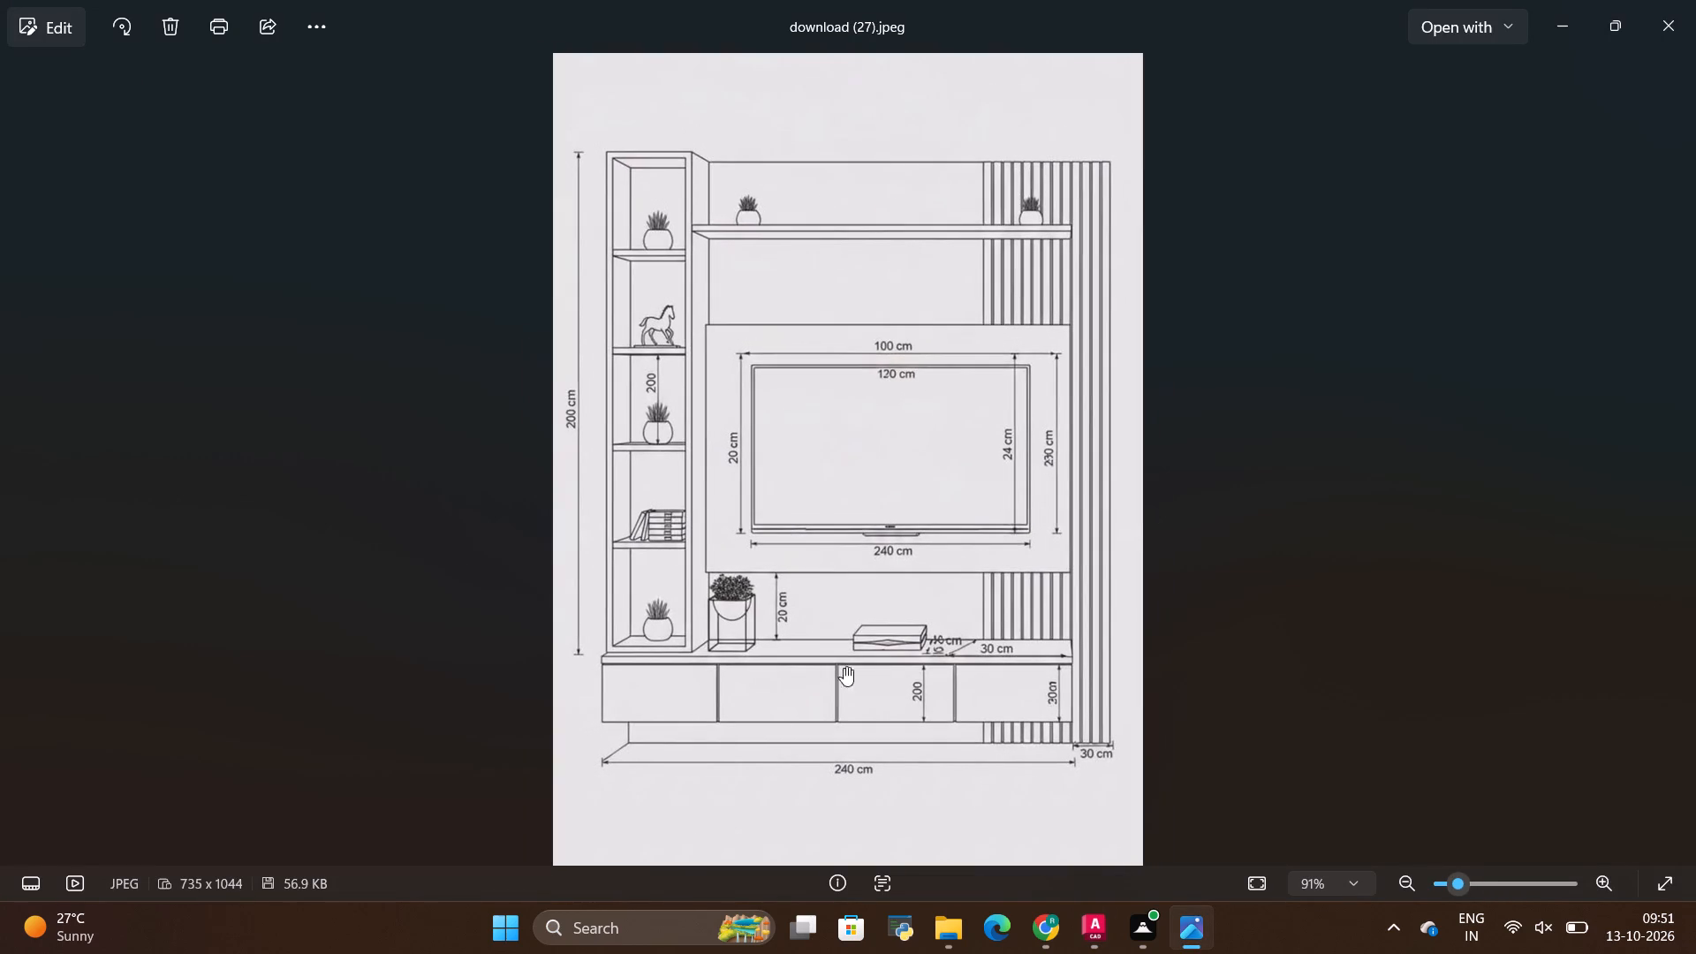
scroll(775, 708, up, 11)
scroll(854, 653, down, 8)
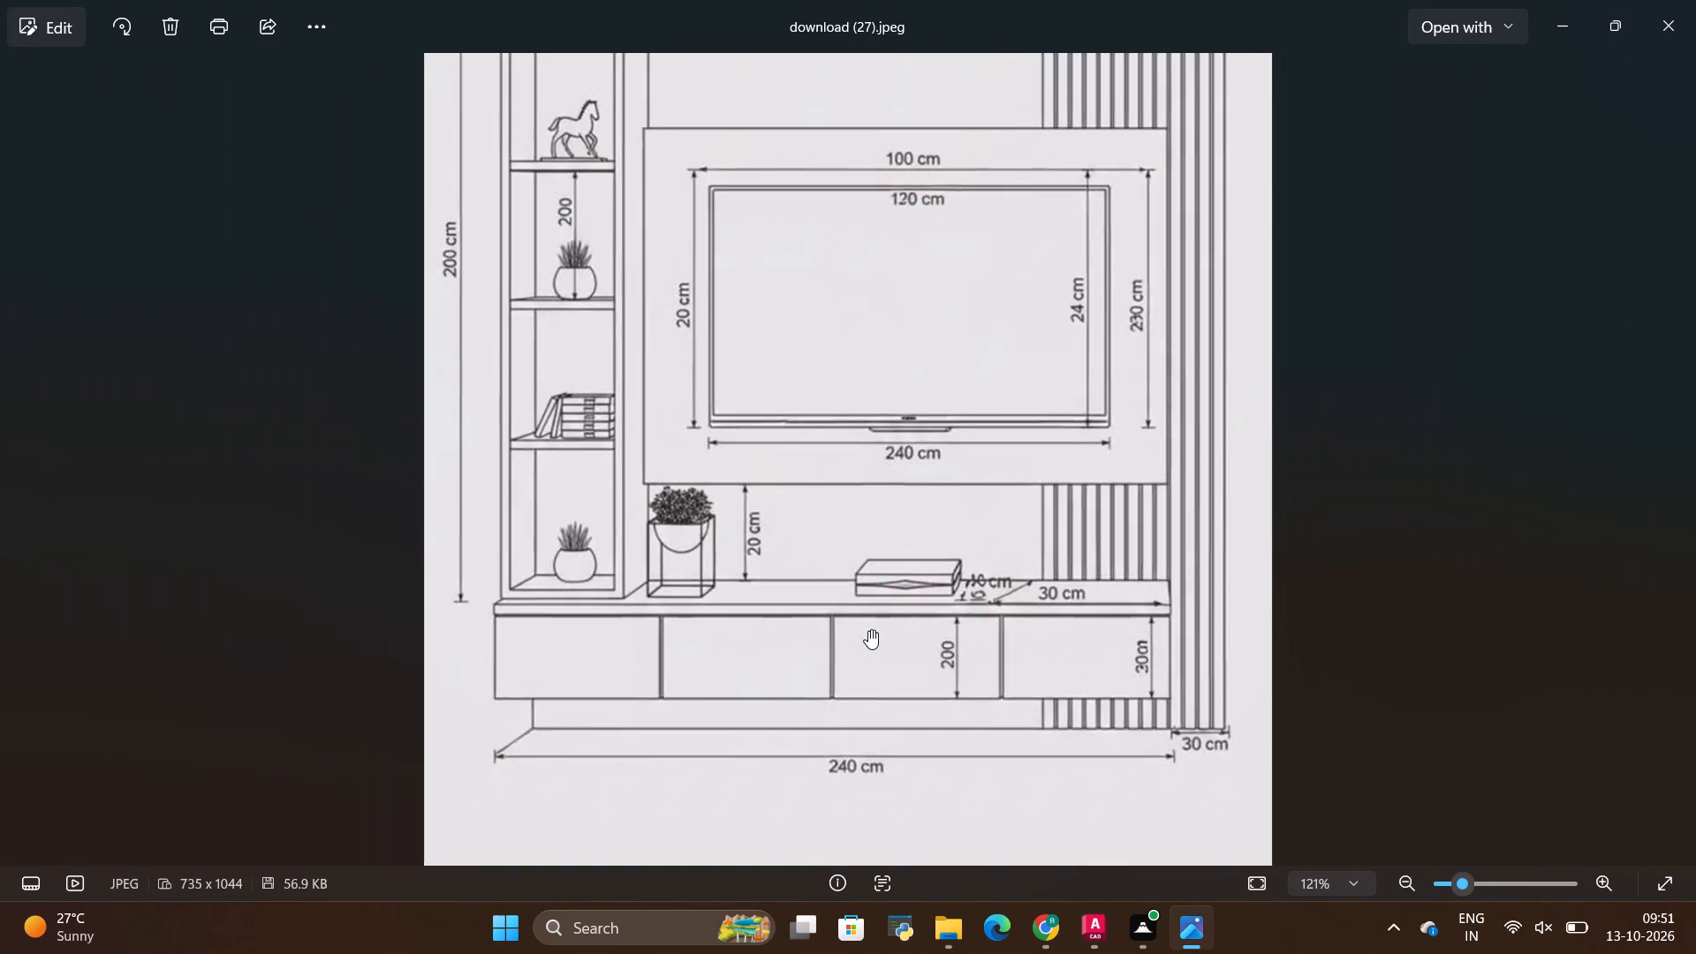
scroll(870, 628, down, 1)
key(alt+Tab)
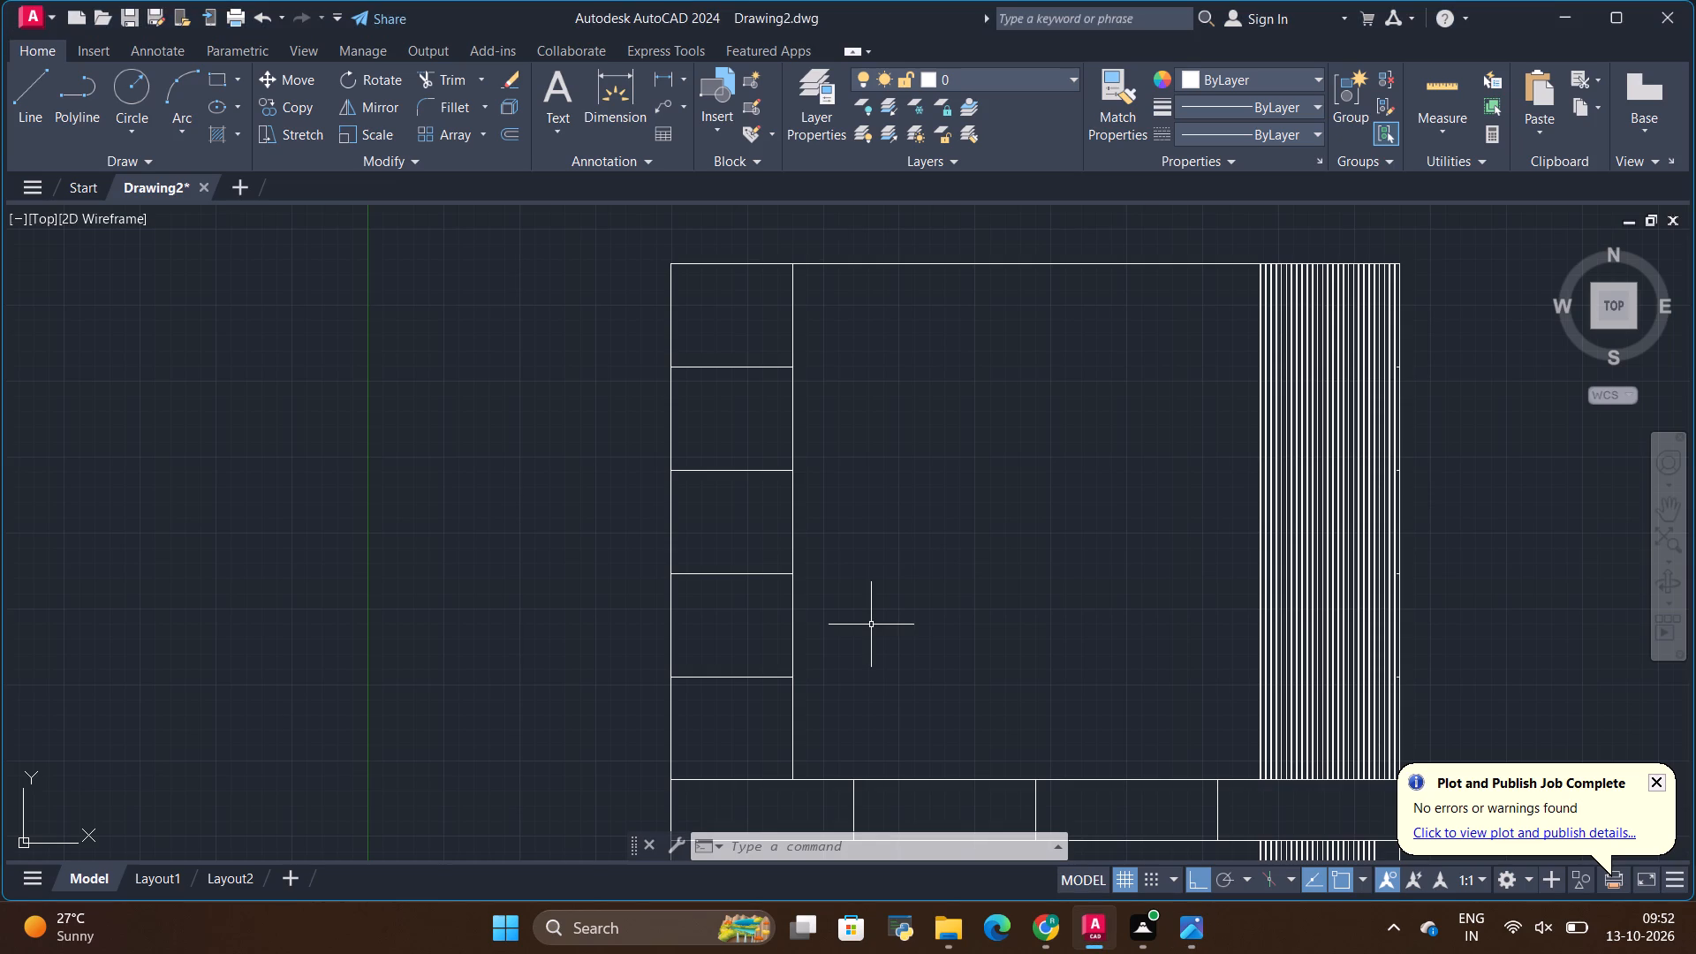
key(alt+Tab)
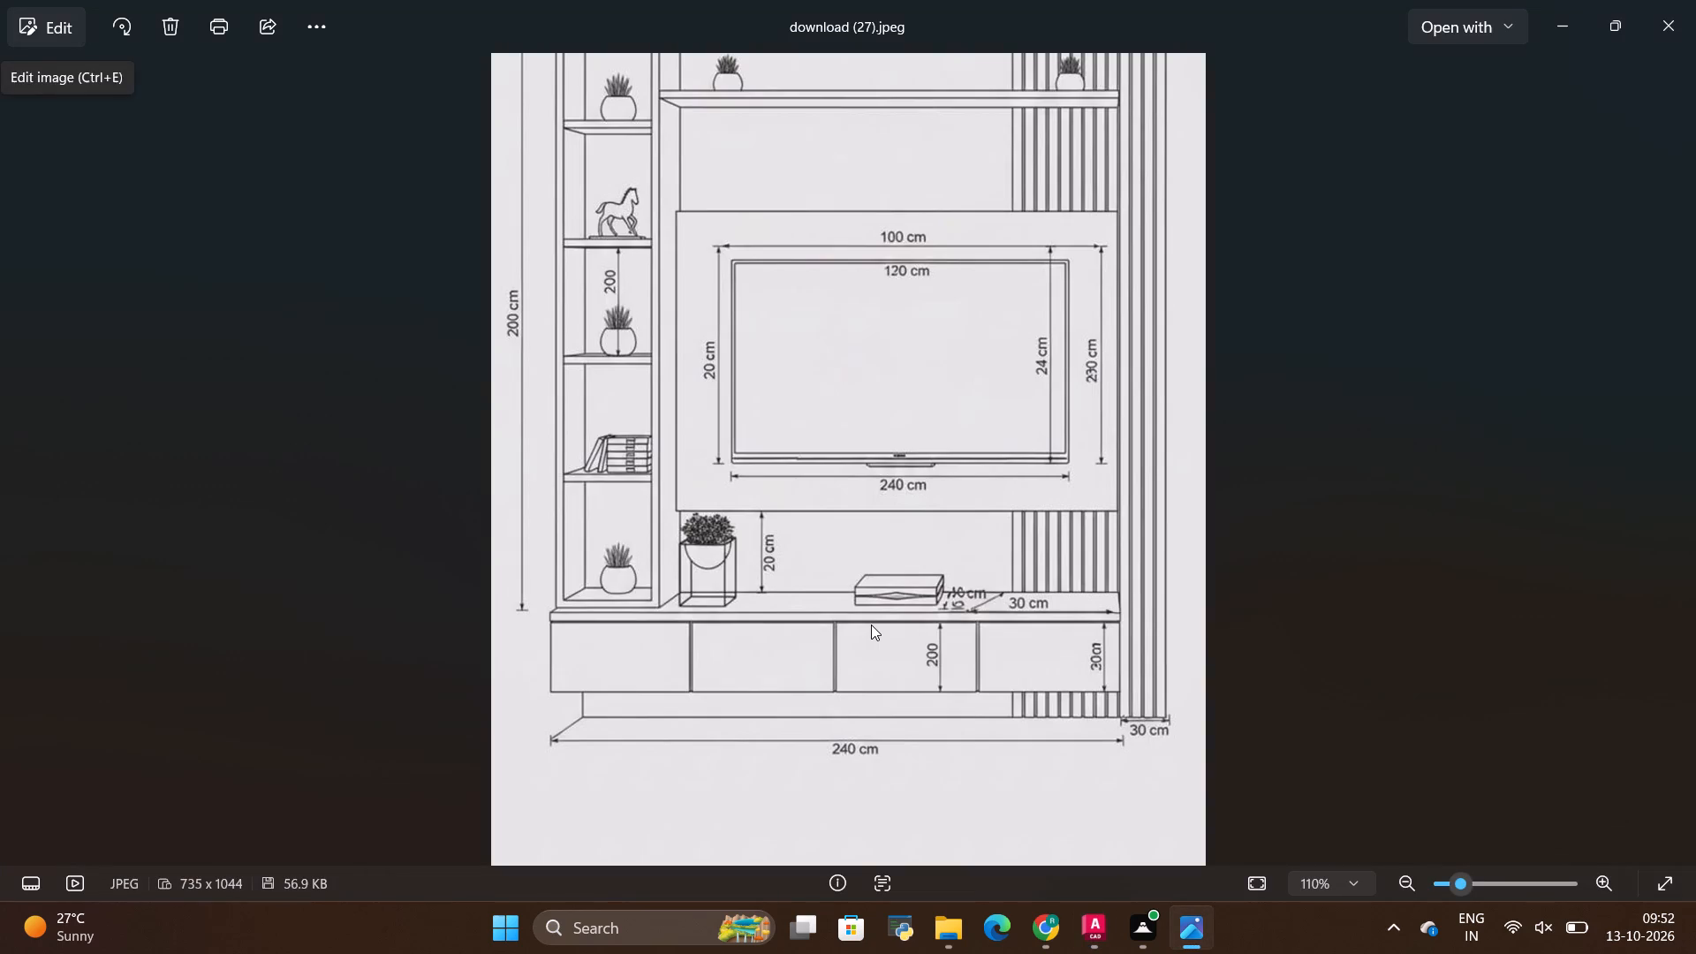
key(alt+Tab)
key(alt+Tab)
scroll(871, 625, down, 1)
key(alt+Tab)
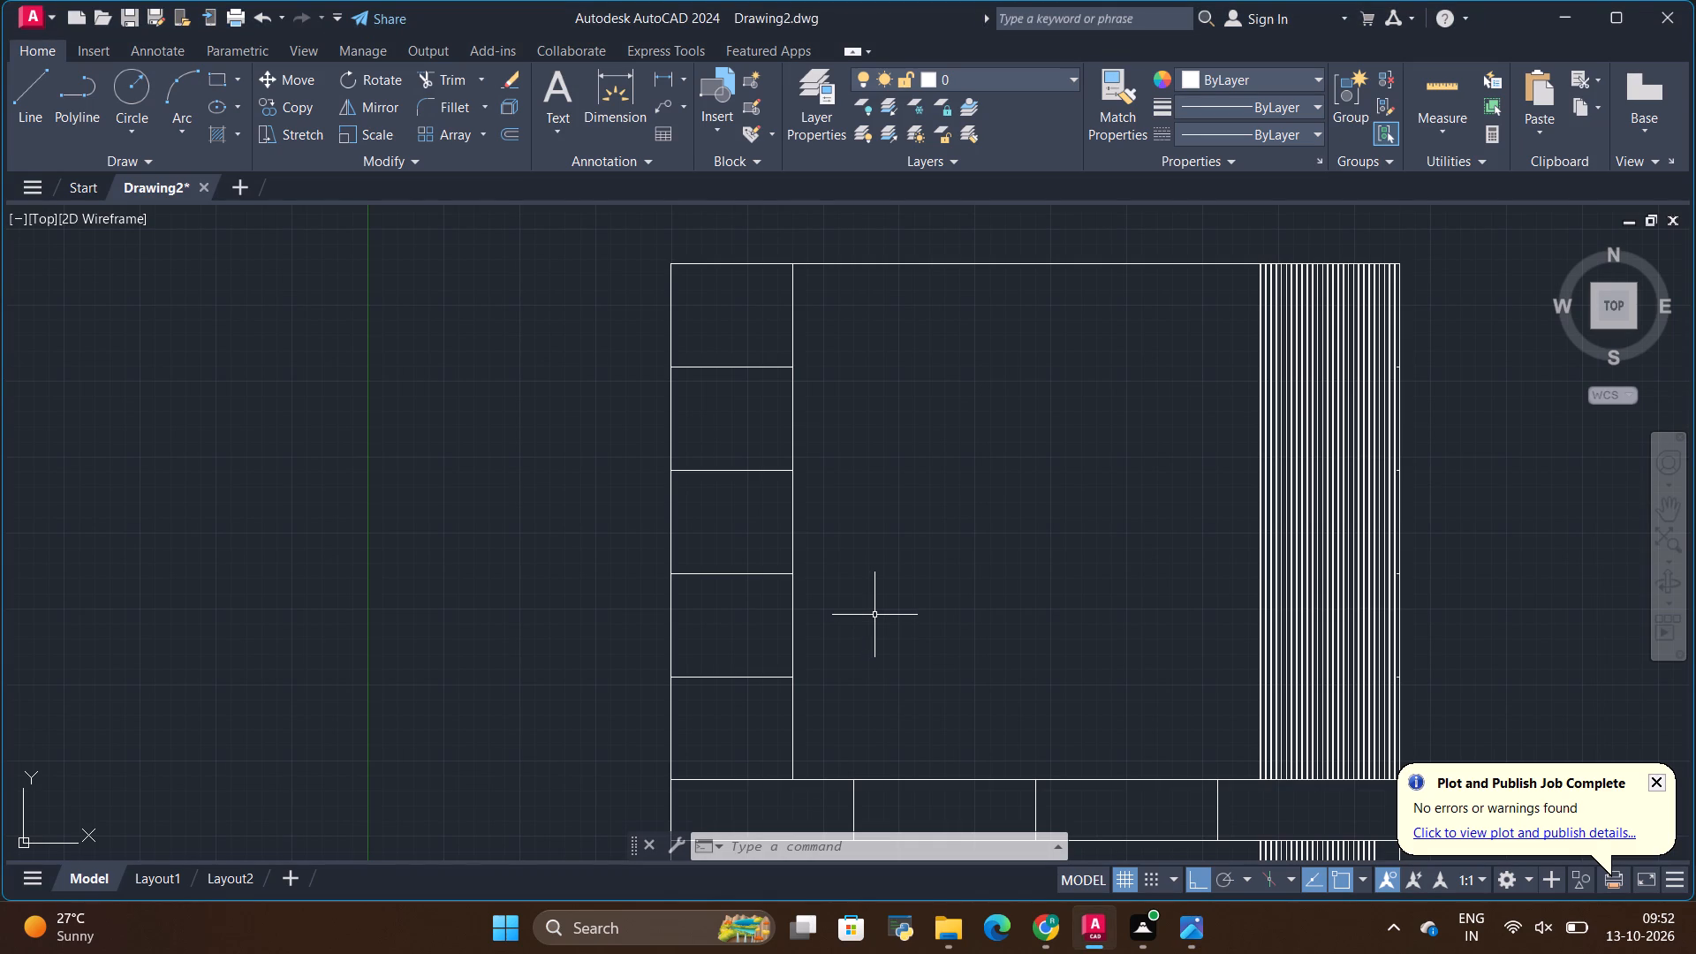
Copy the unit's left outer vertical line 18 mm to the right, inside the shelf column.
click(668, 321)
scroll(617, 272, down, 1)
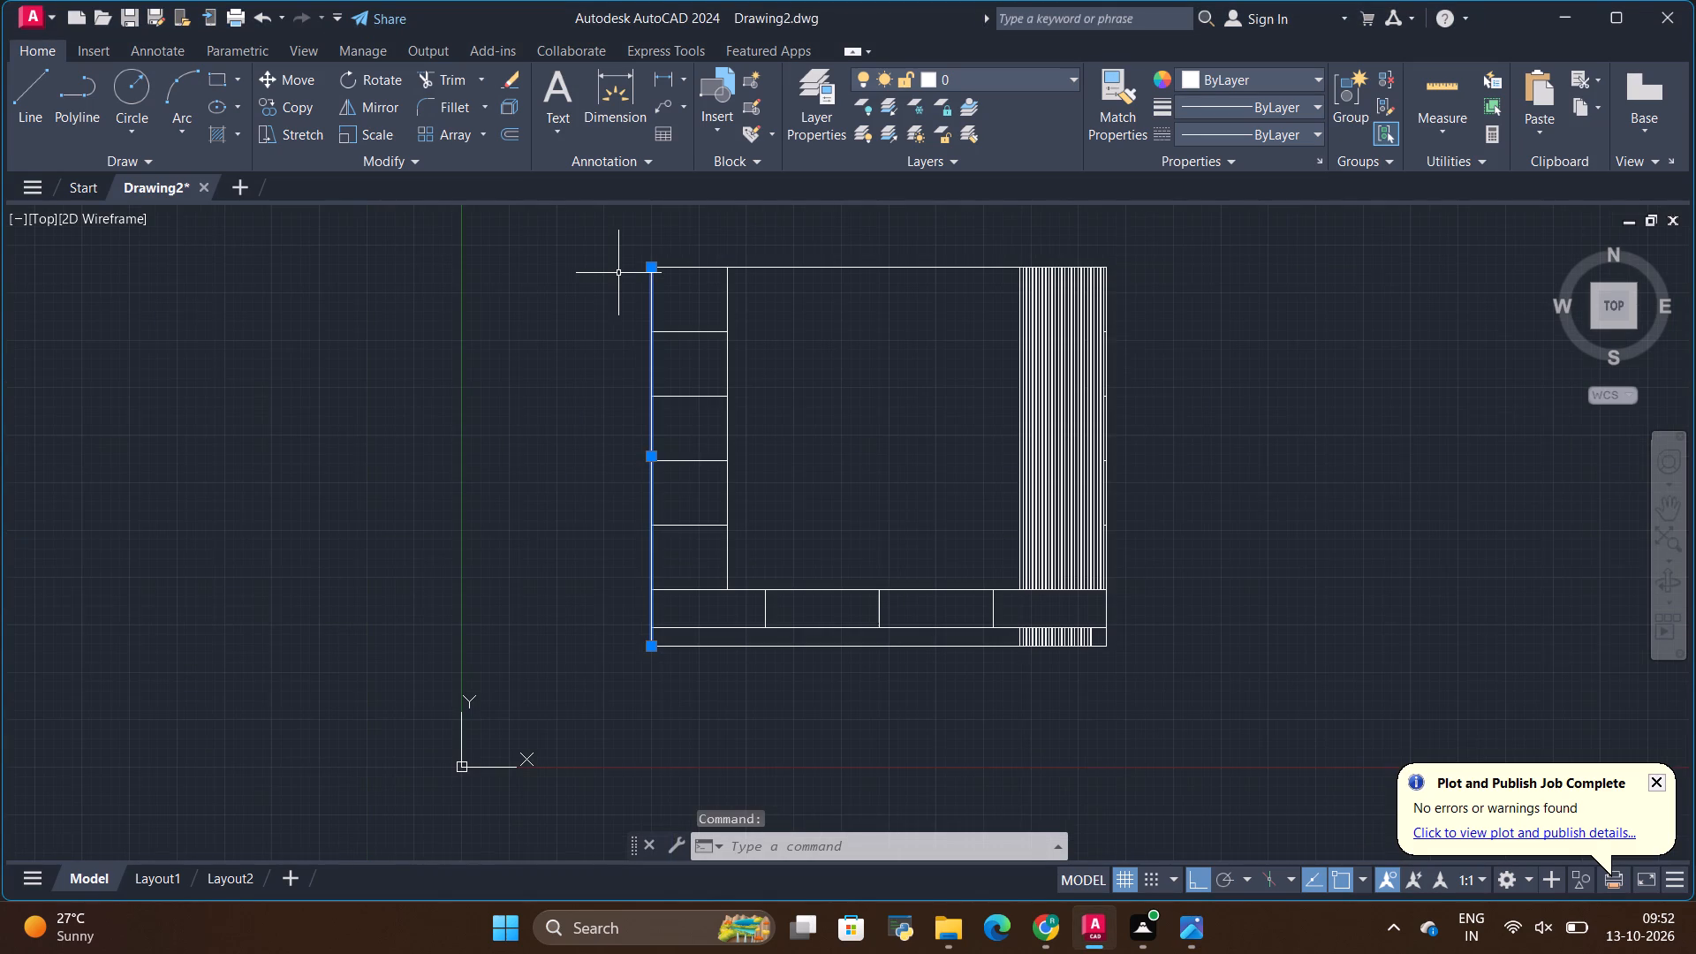
key(alt+Tab)
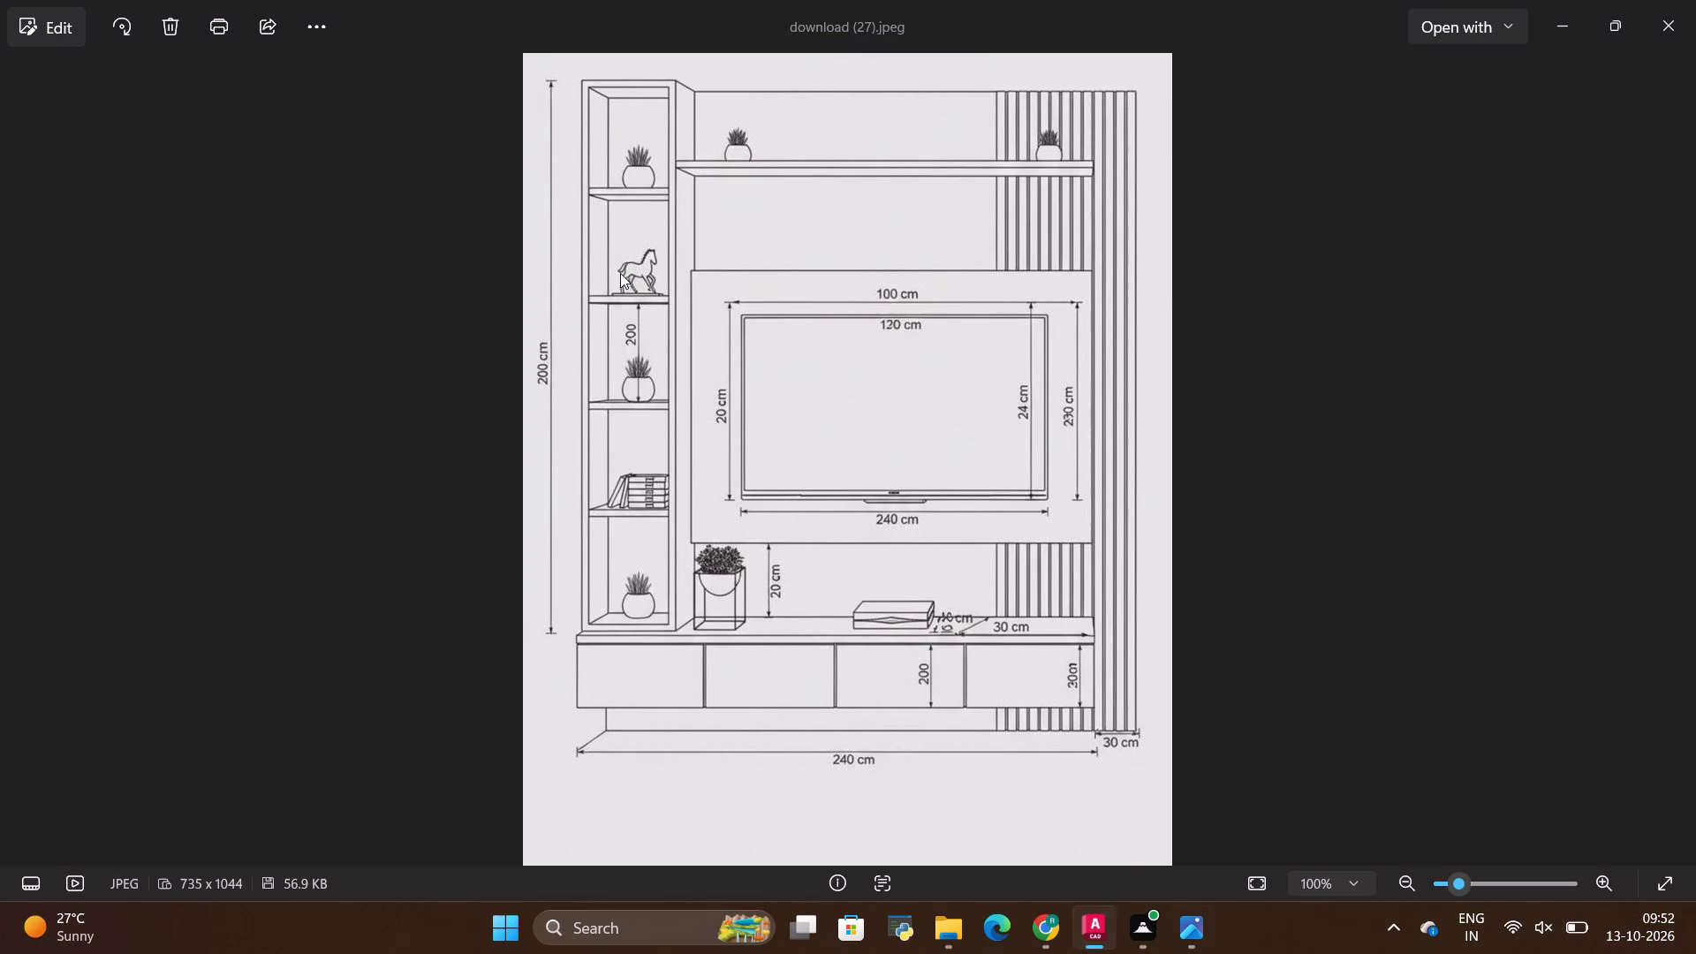
key(Tab)
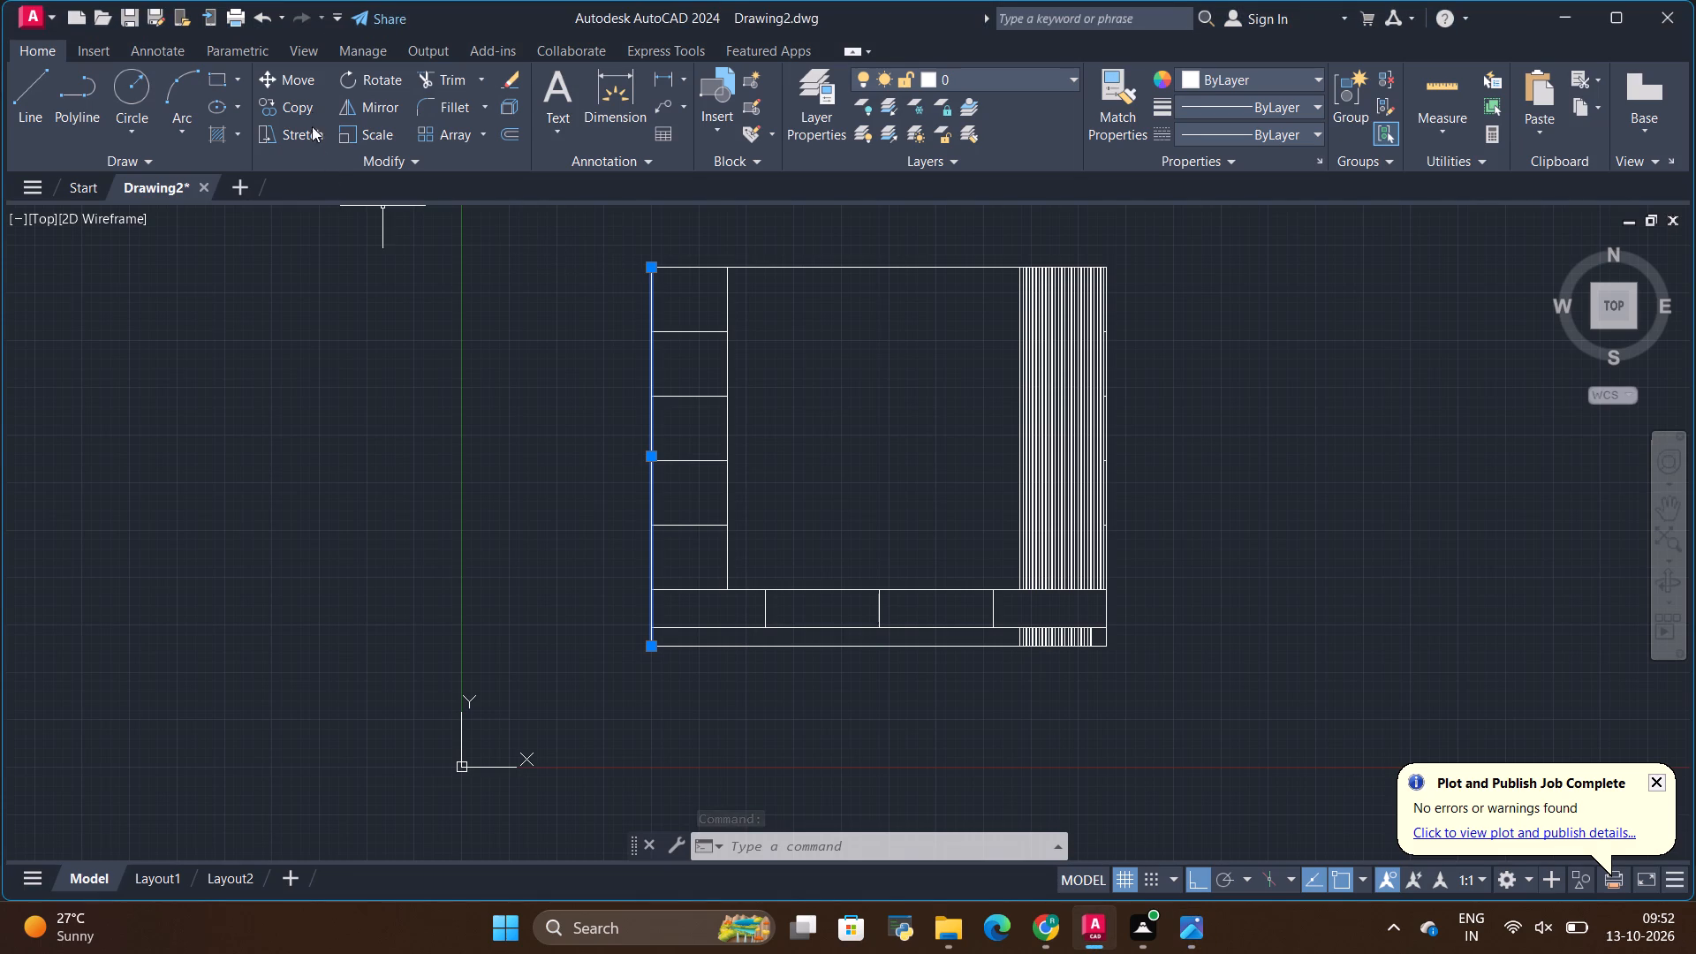
click(305, 107)
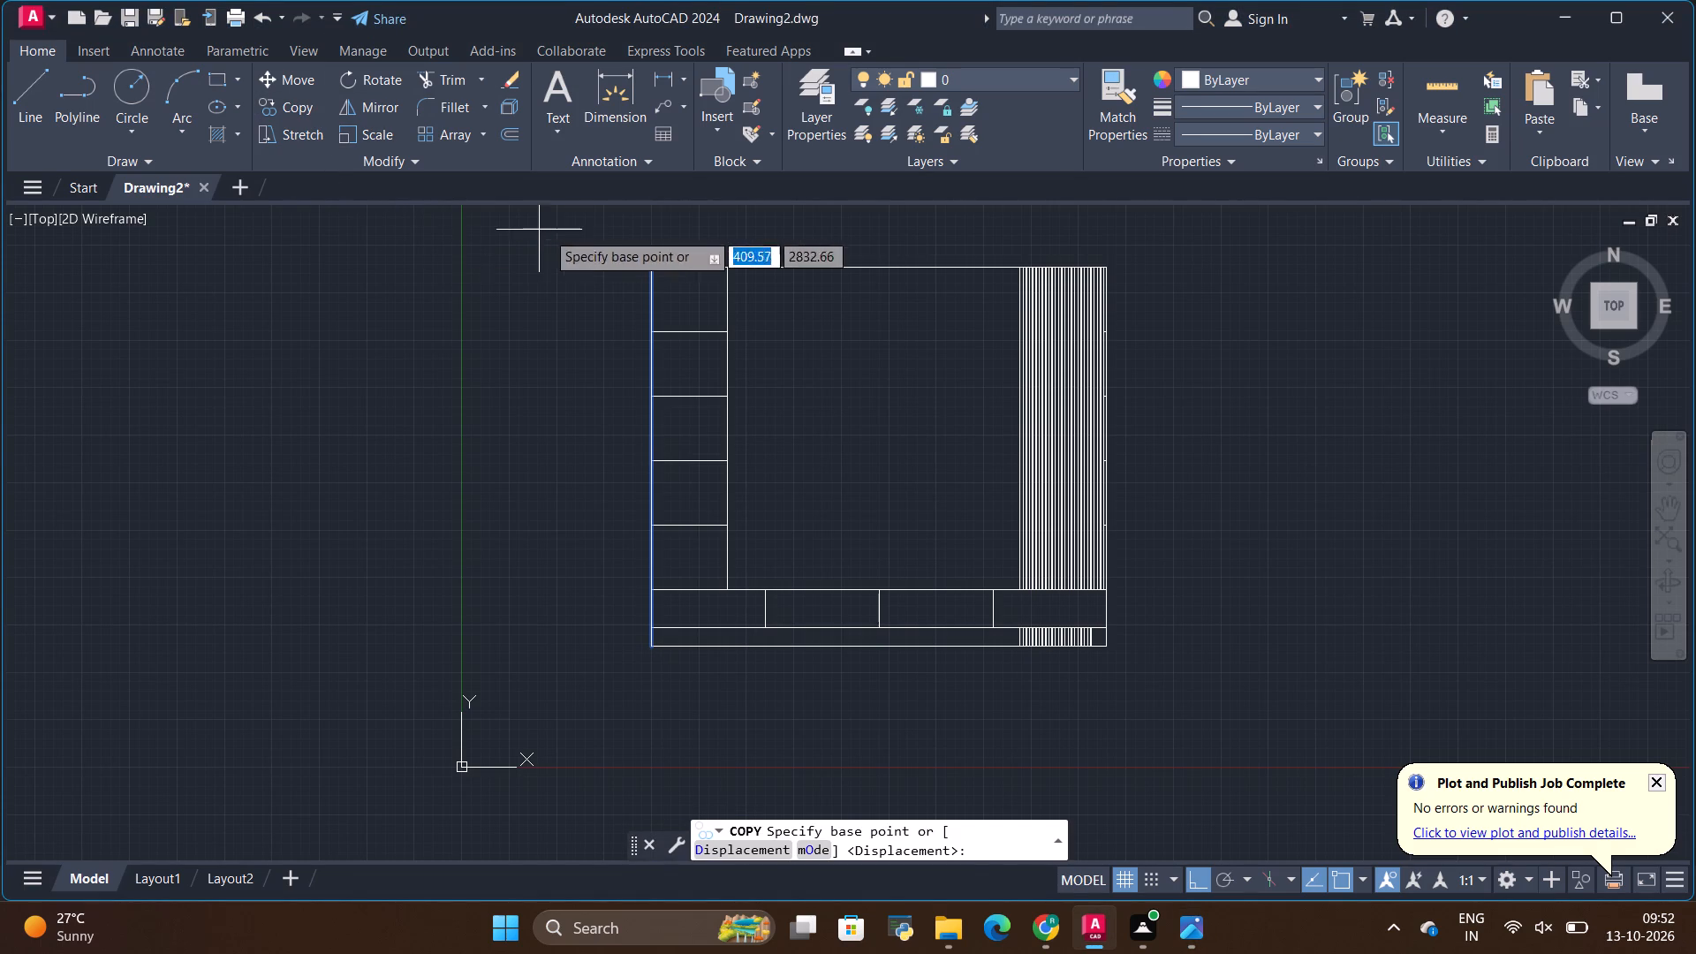
click(654, 268)
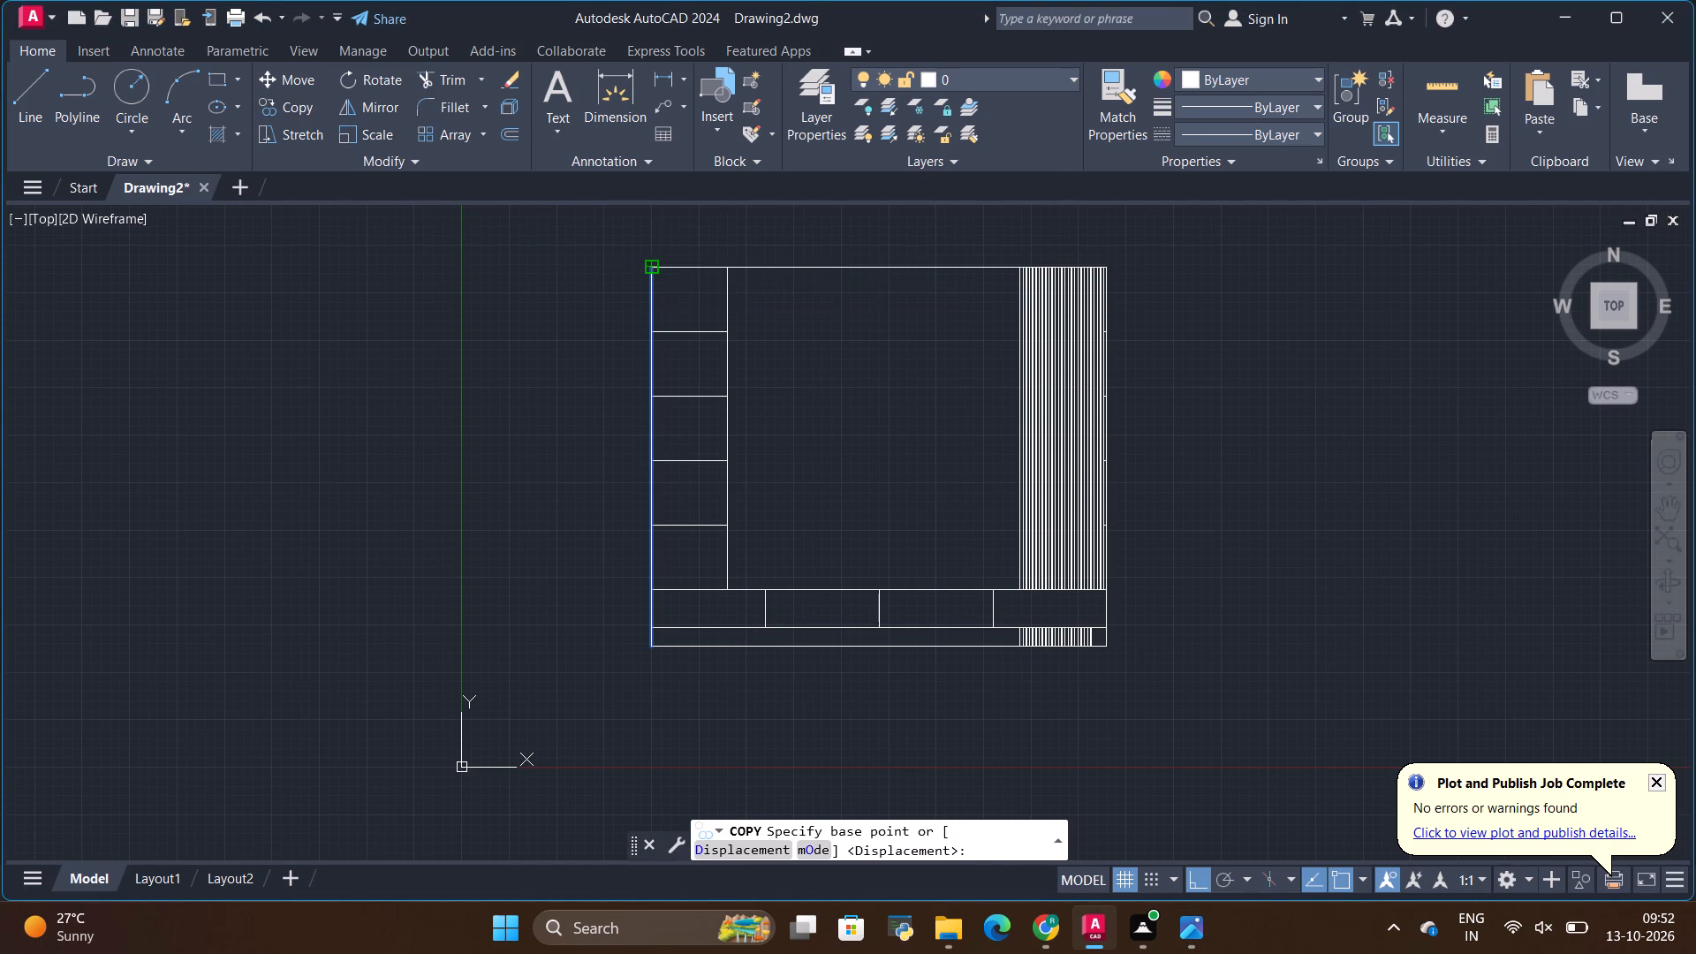
key(BackSpace)
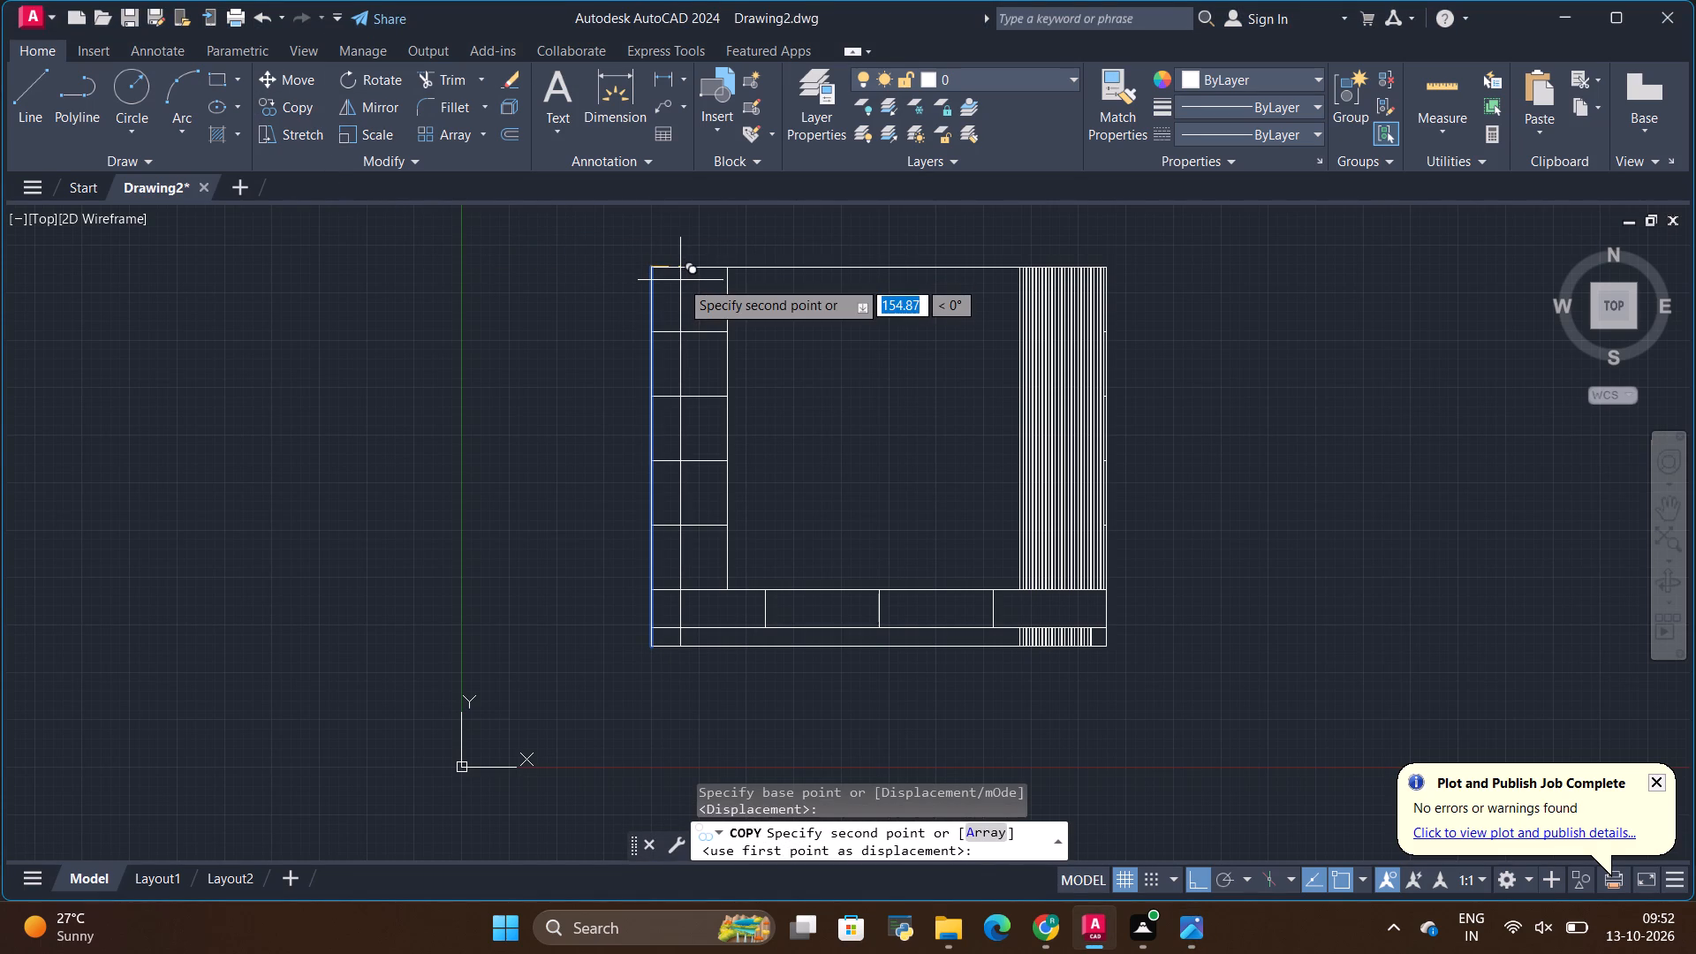
text(18)
key(Return)
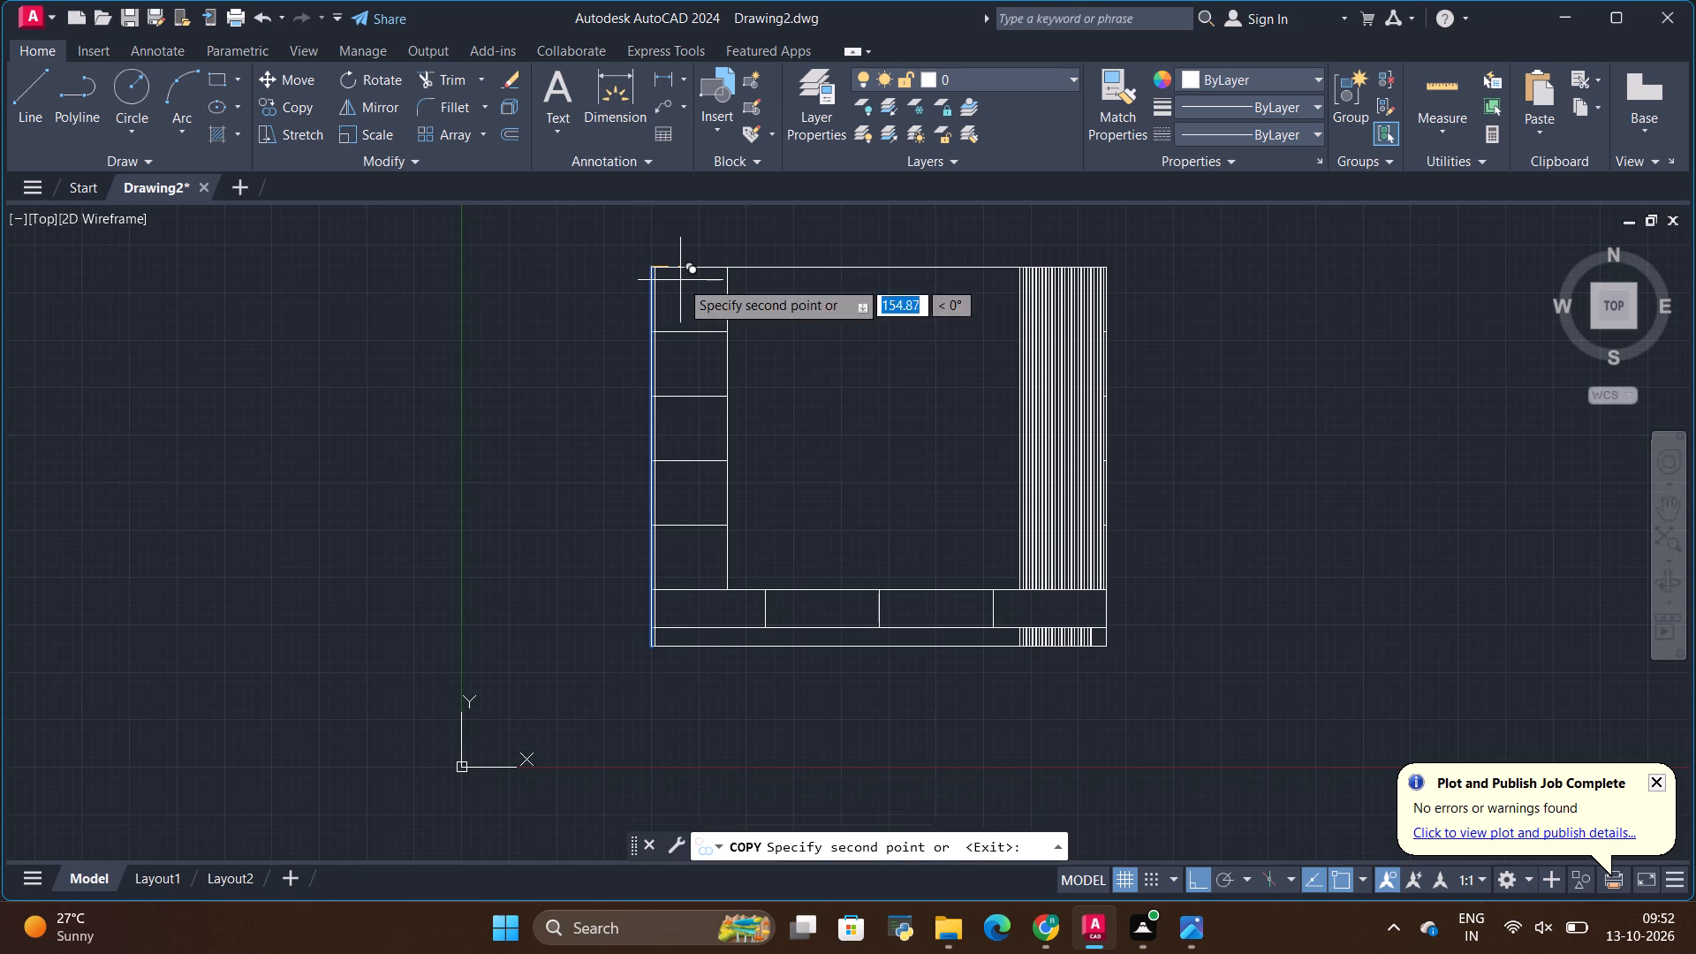
key(Escape)
Copy the shelf column's right vertical line 18 mm to the left, inside the column.
scroll(709, 240, up, 2)
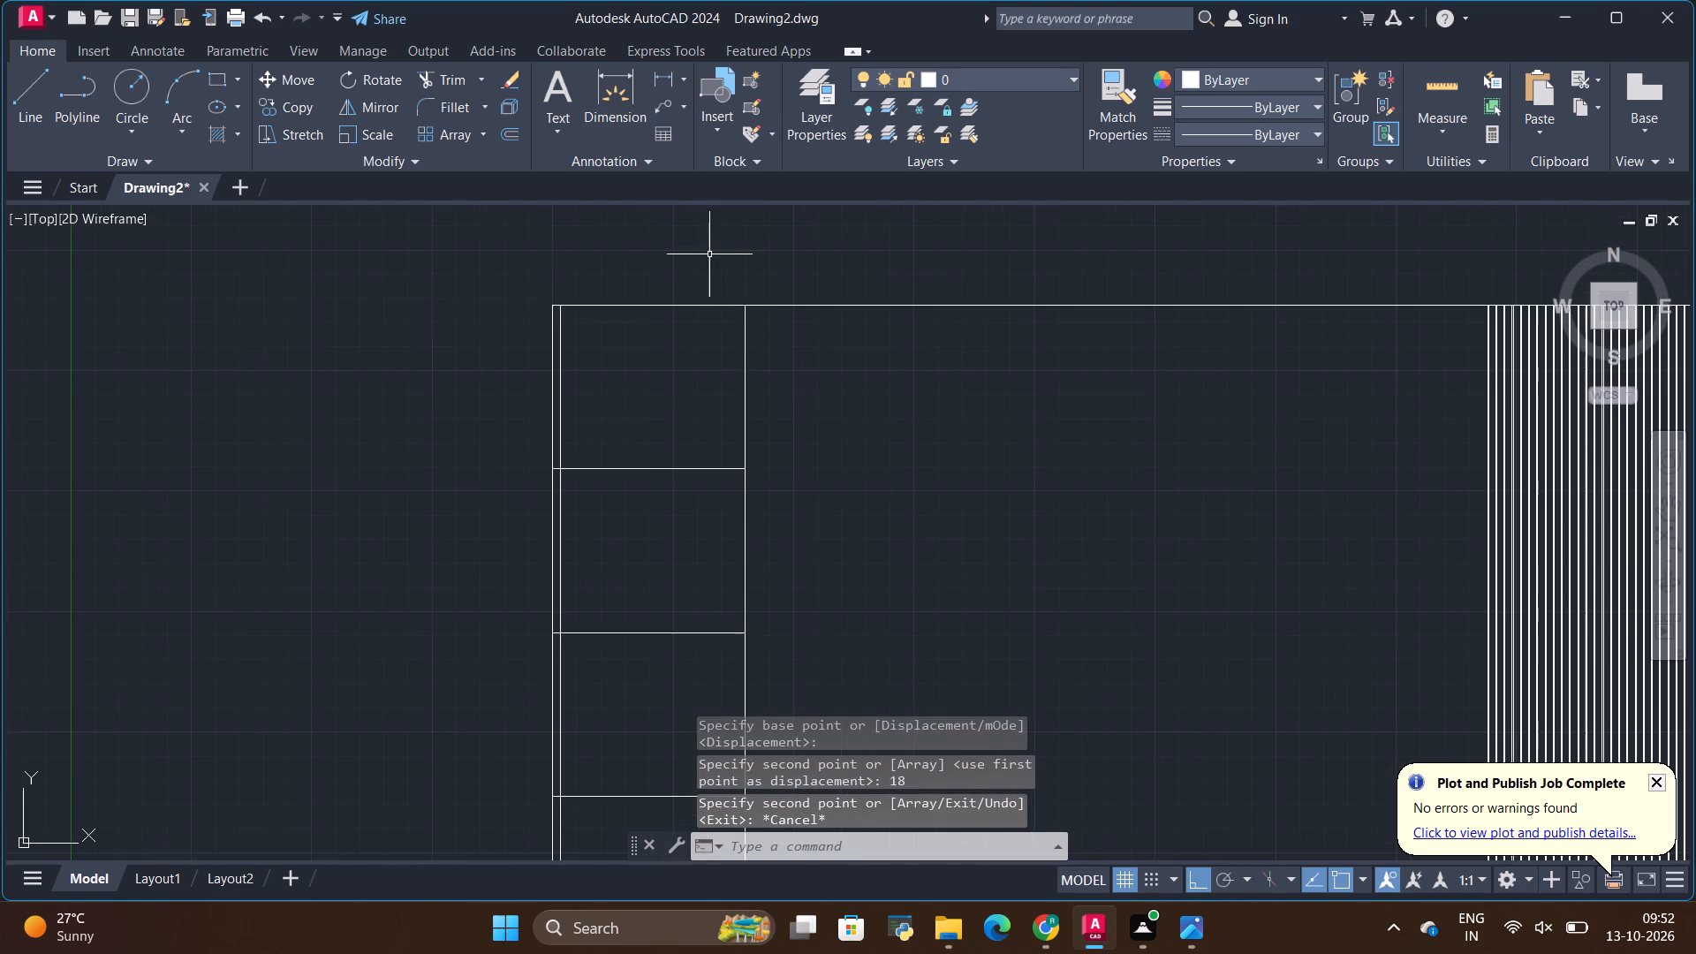
click(746, 327)
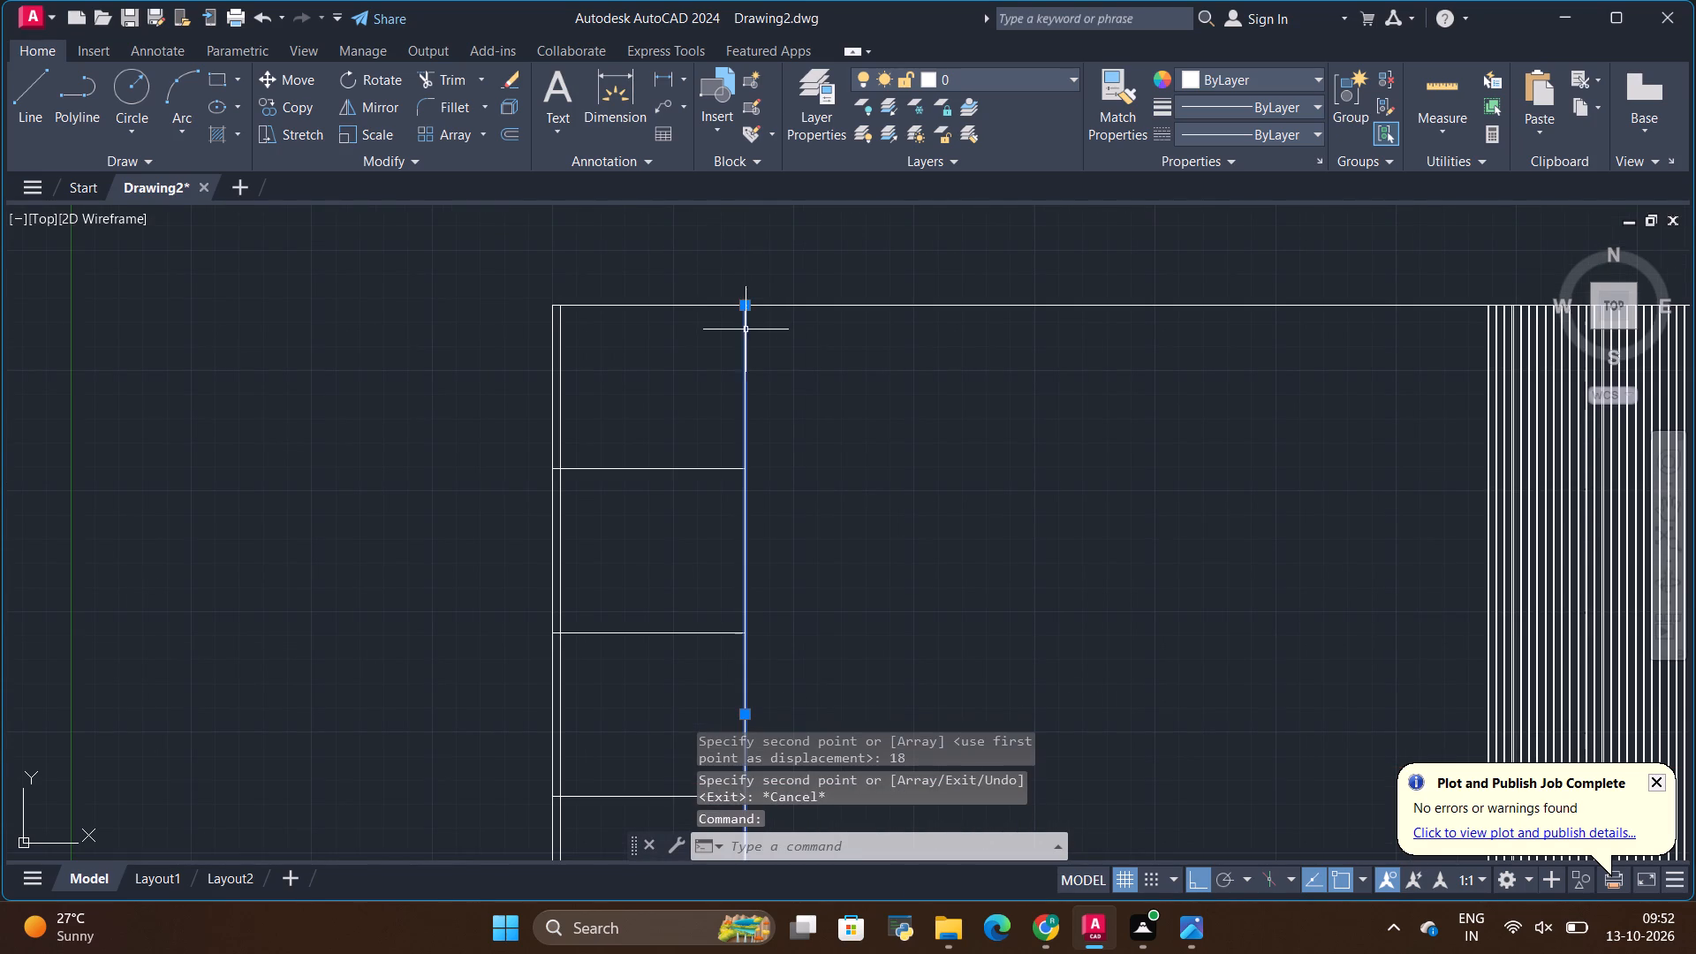
click(296, 108)
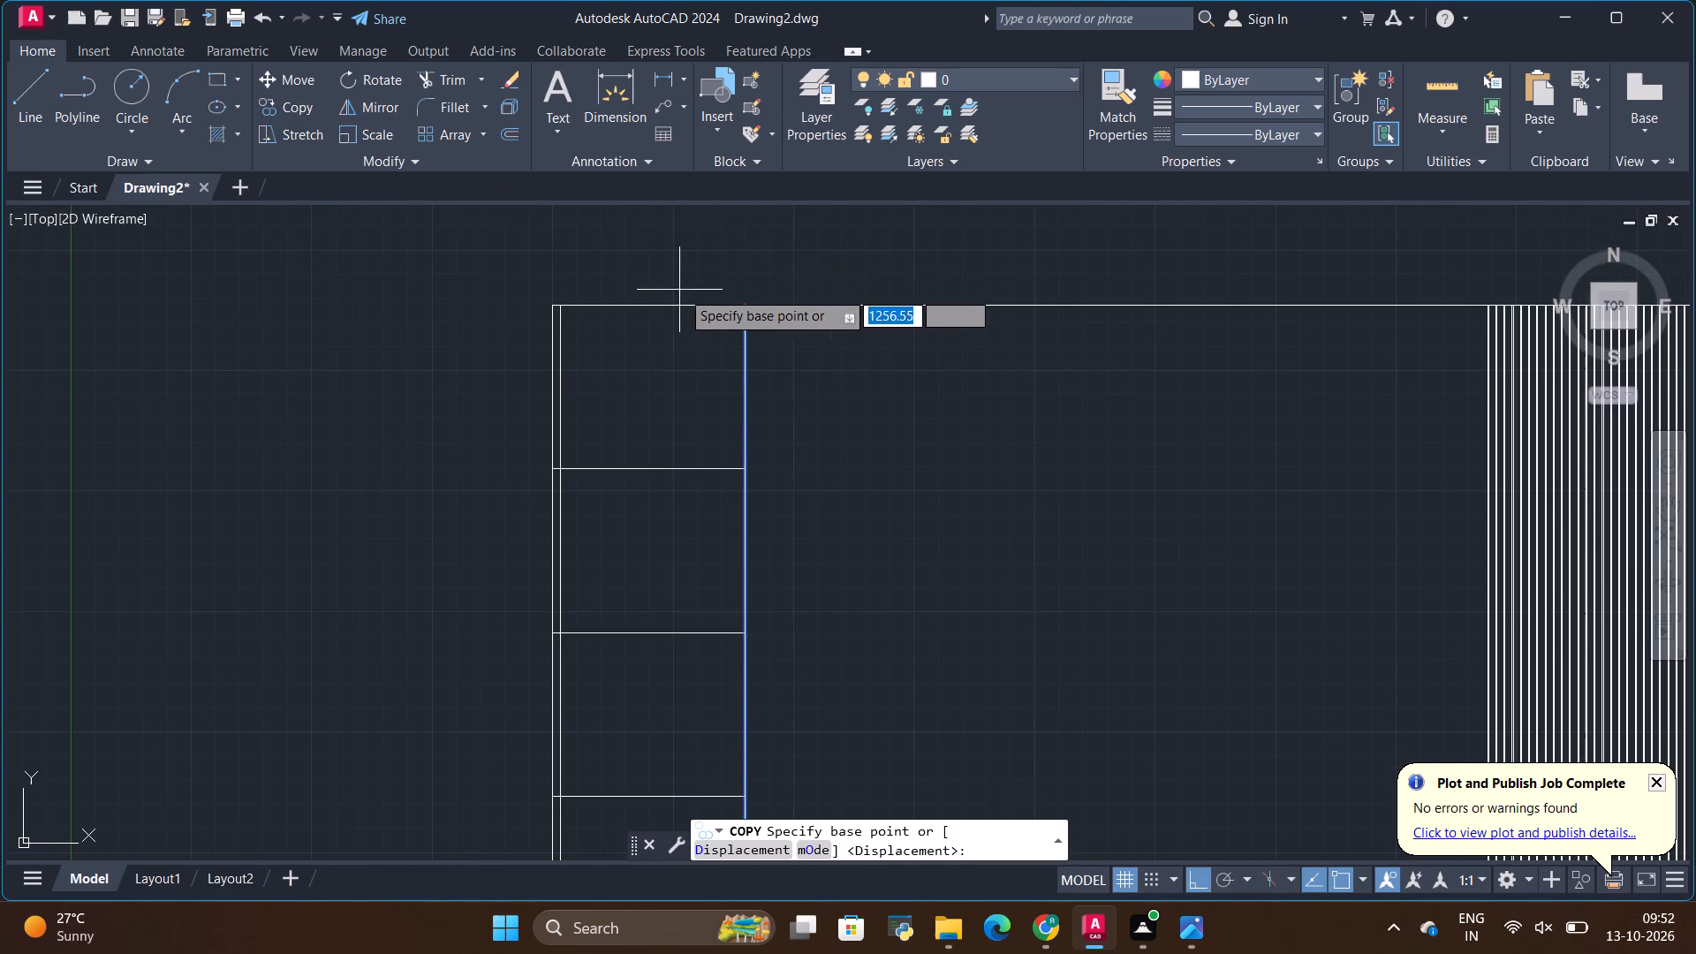
click(748, 310)
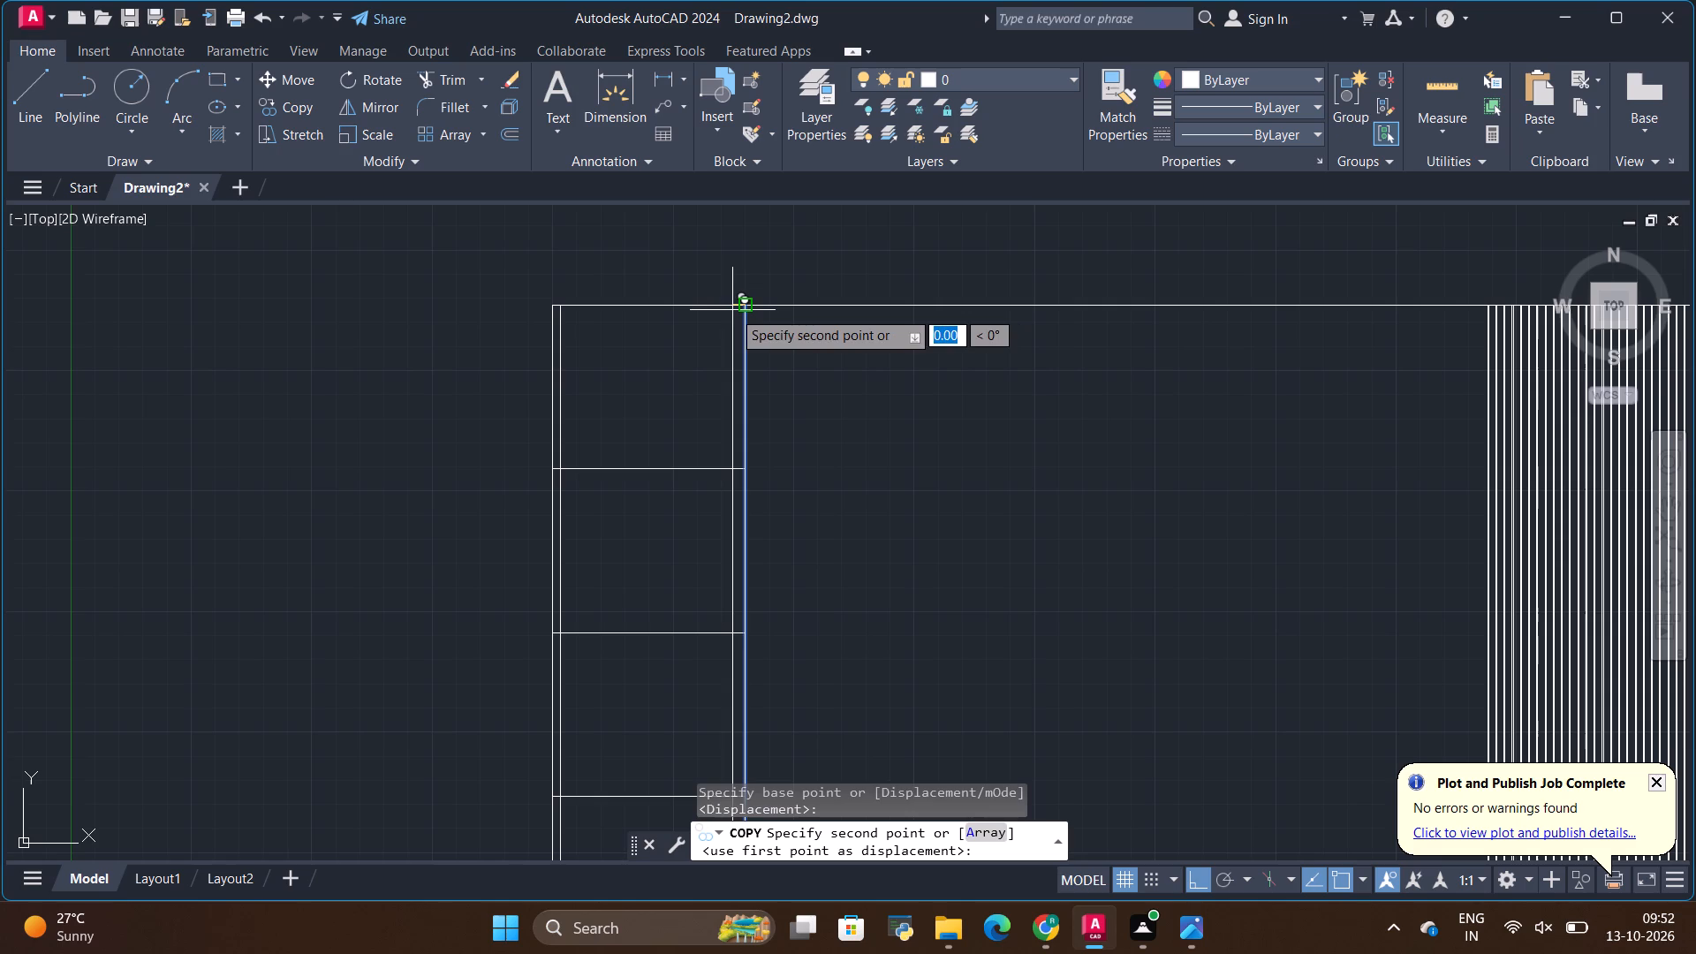
key(BackSpace)
text(18)
key(Return)
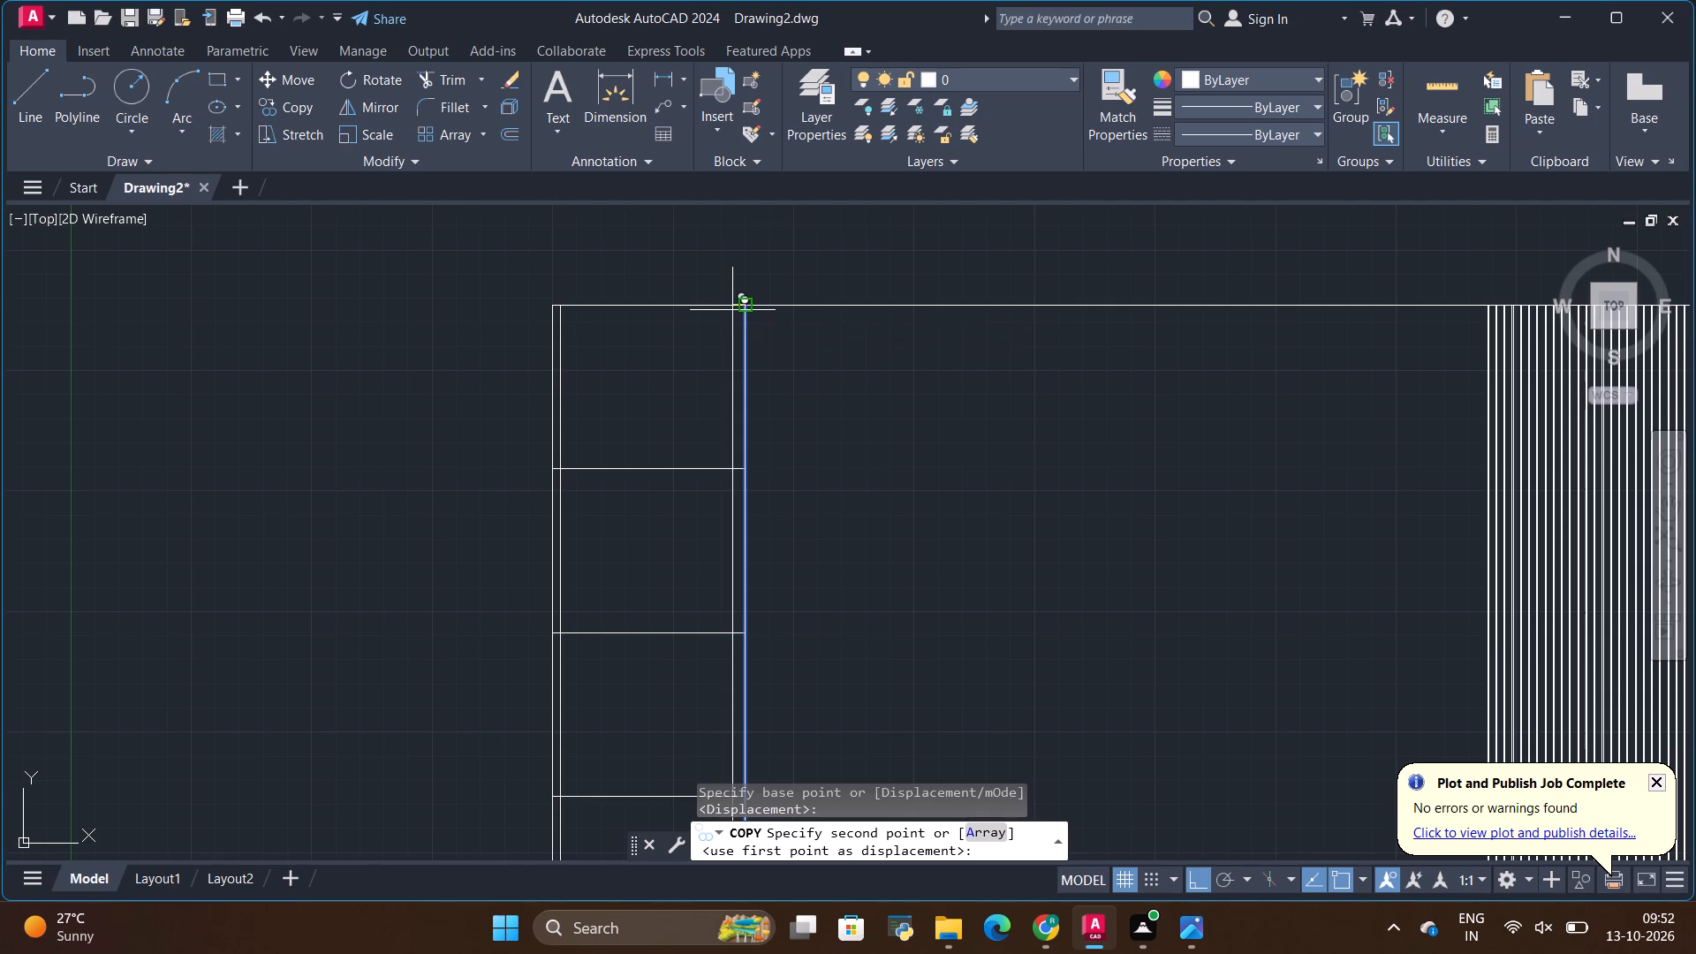
key(Escape)
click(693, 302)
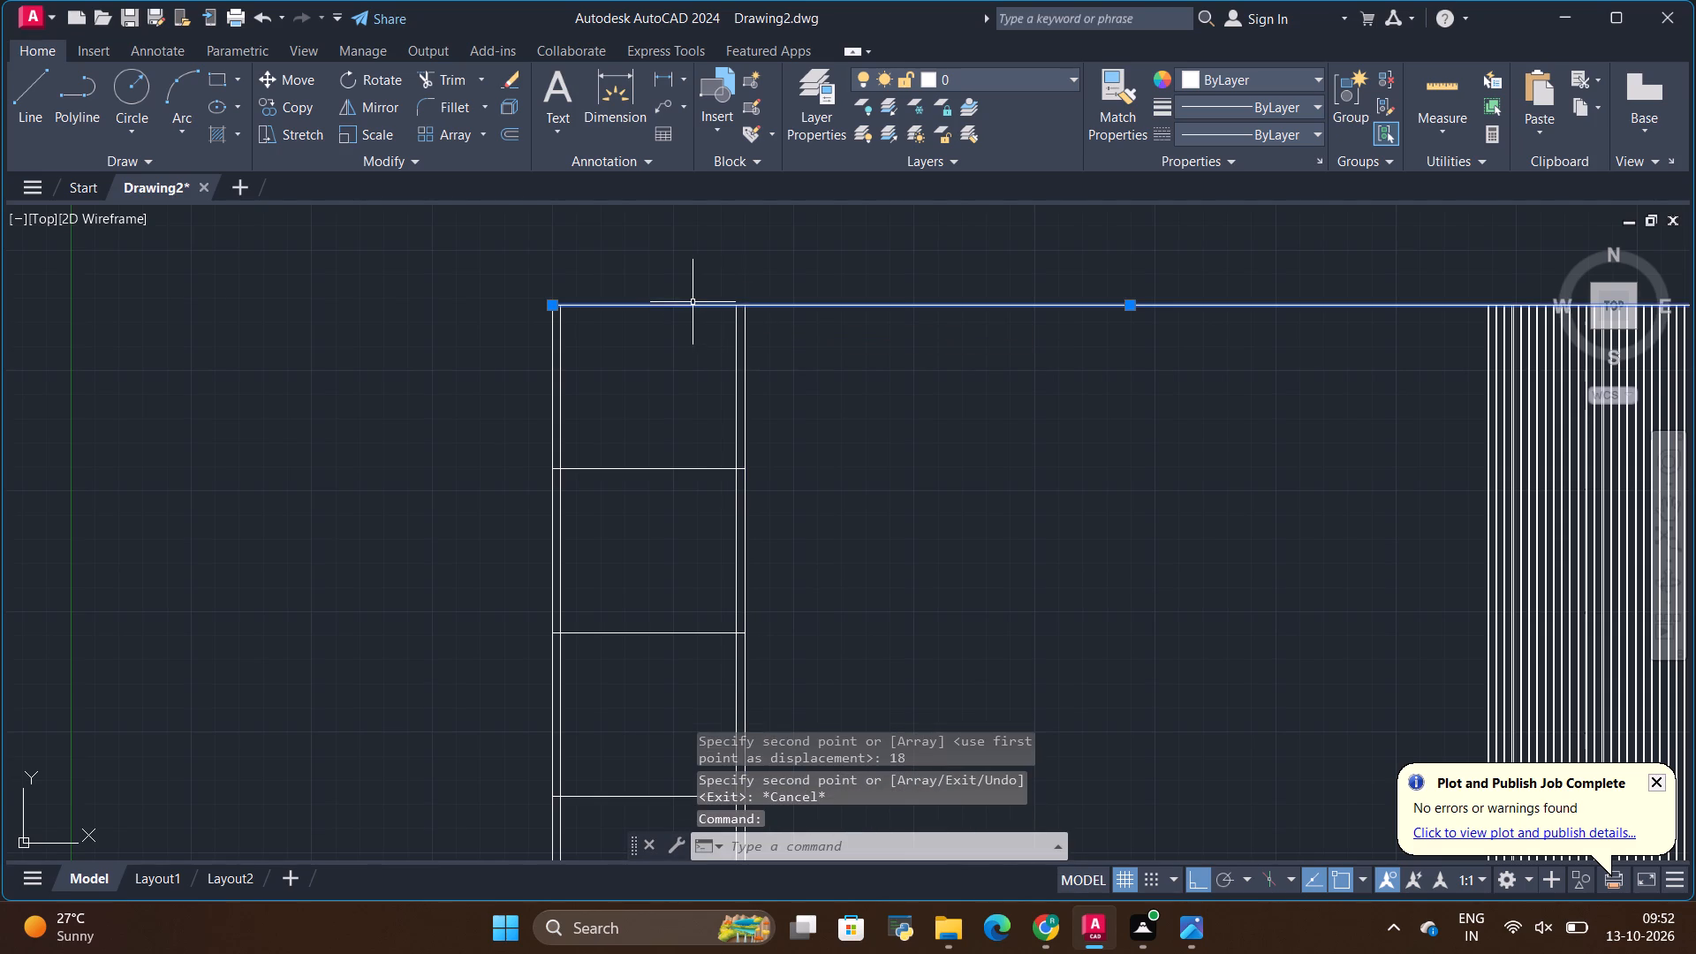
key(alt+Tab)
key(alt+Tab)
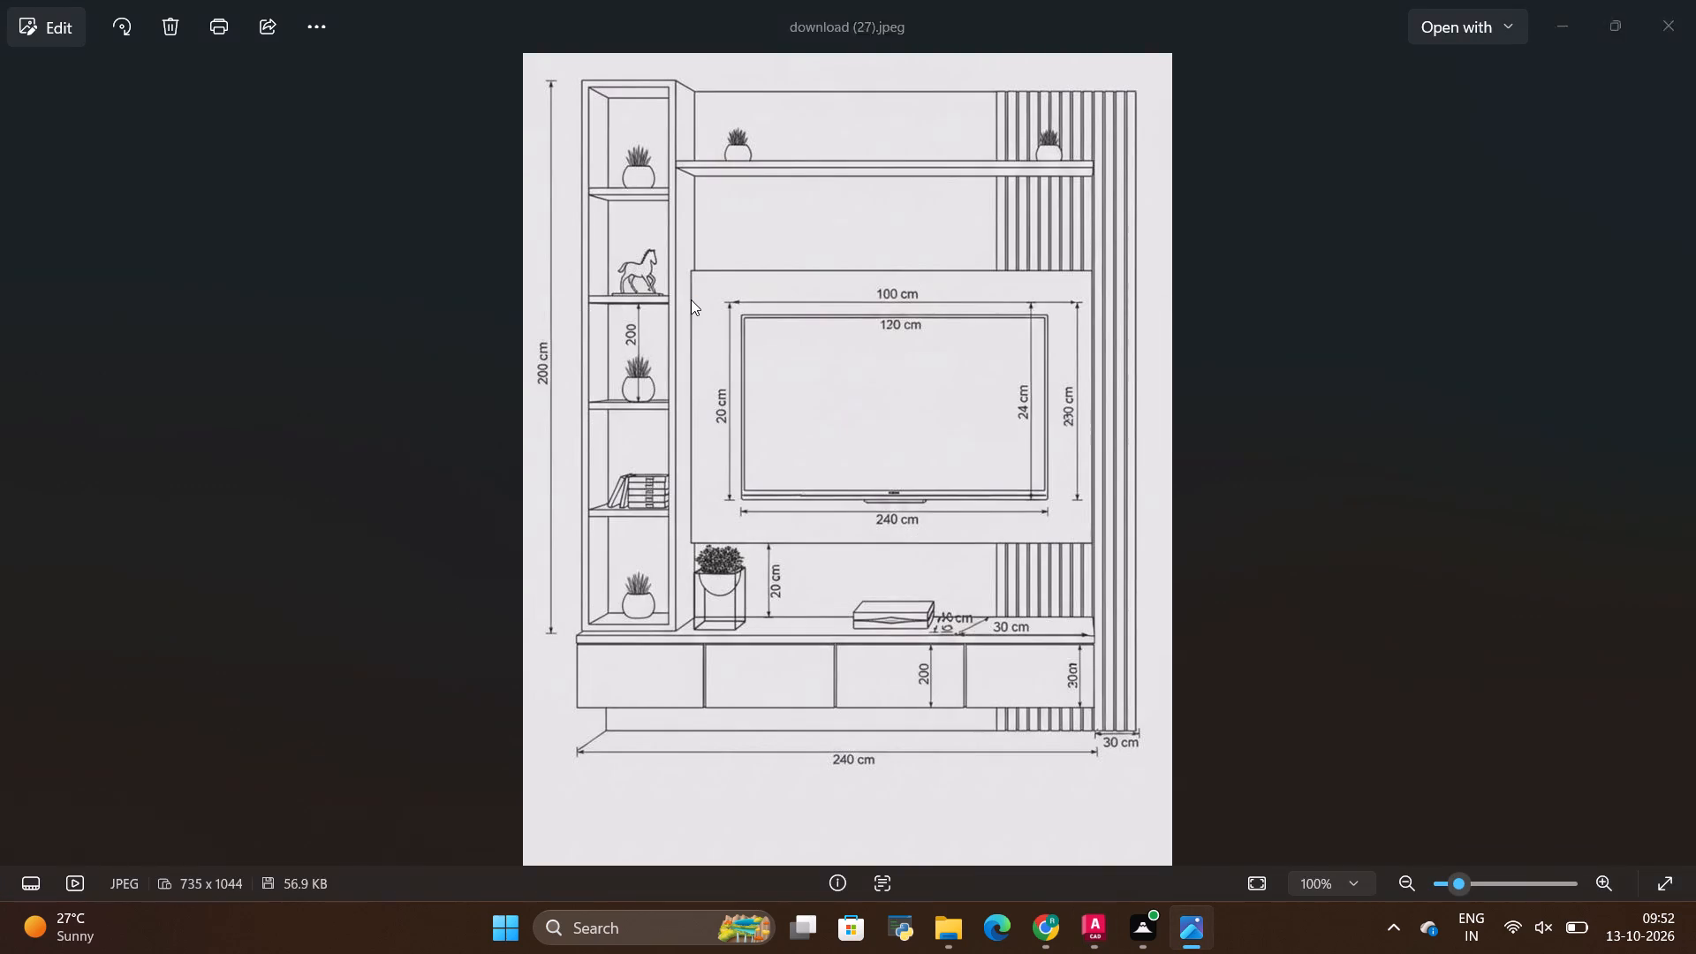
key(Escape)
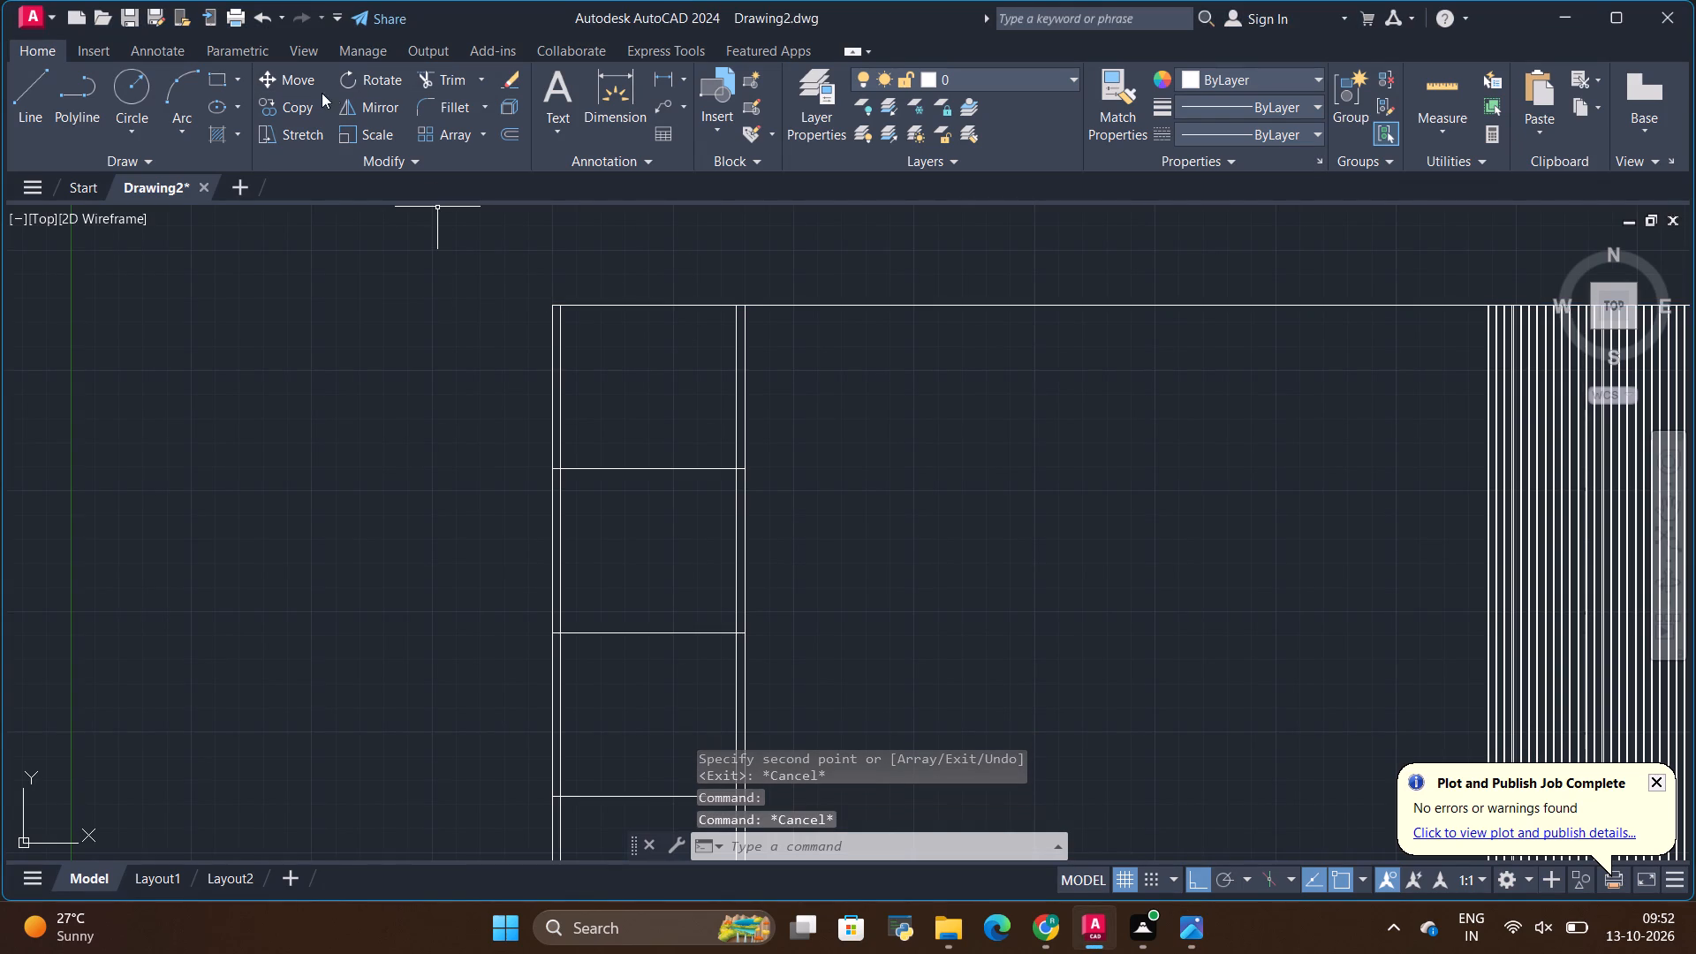
Draw a separate line across the top of the shelf column, from its outer left corner to its right edge.
click(33, 103)
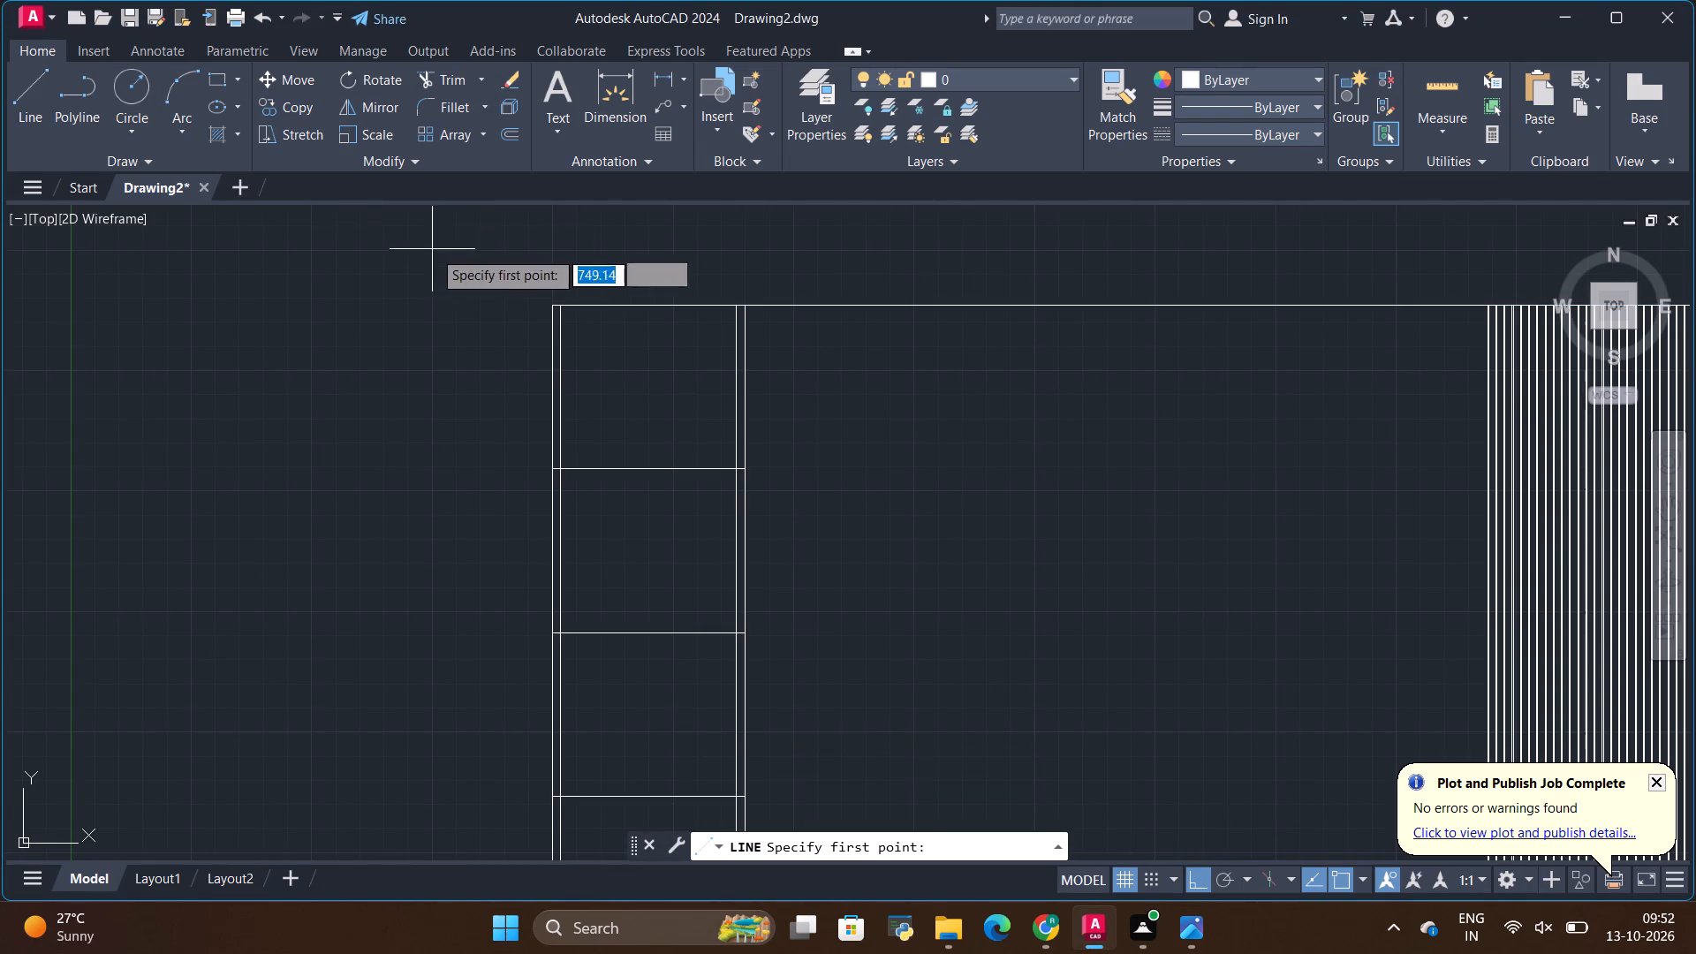
scroll(589, 278, up, 2)
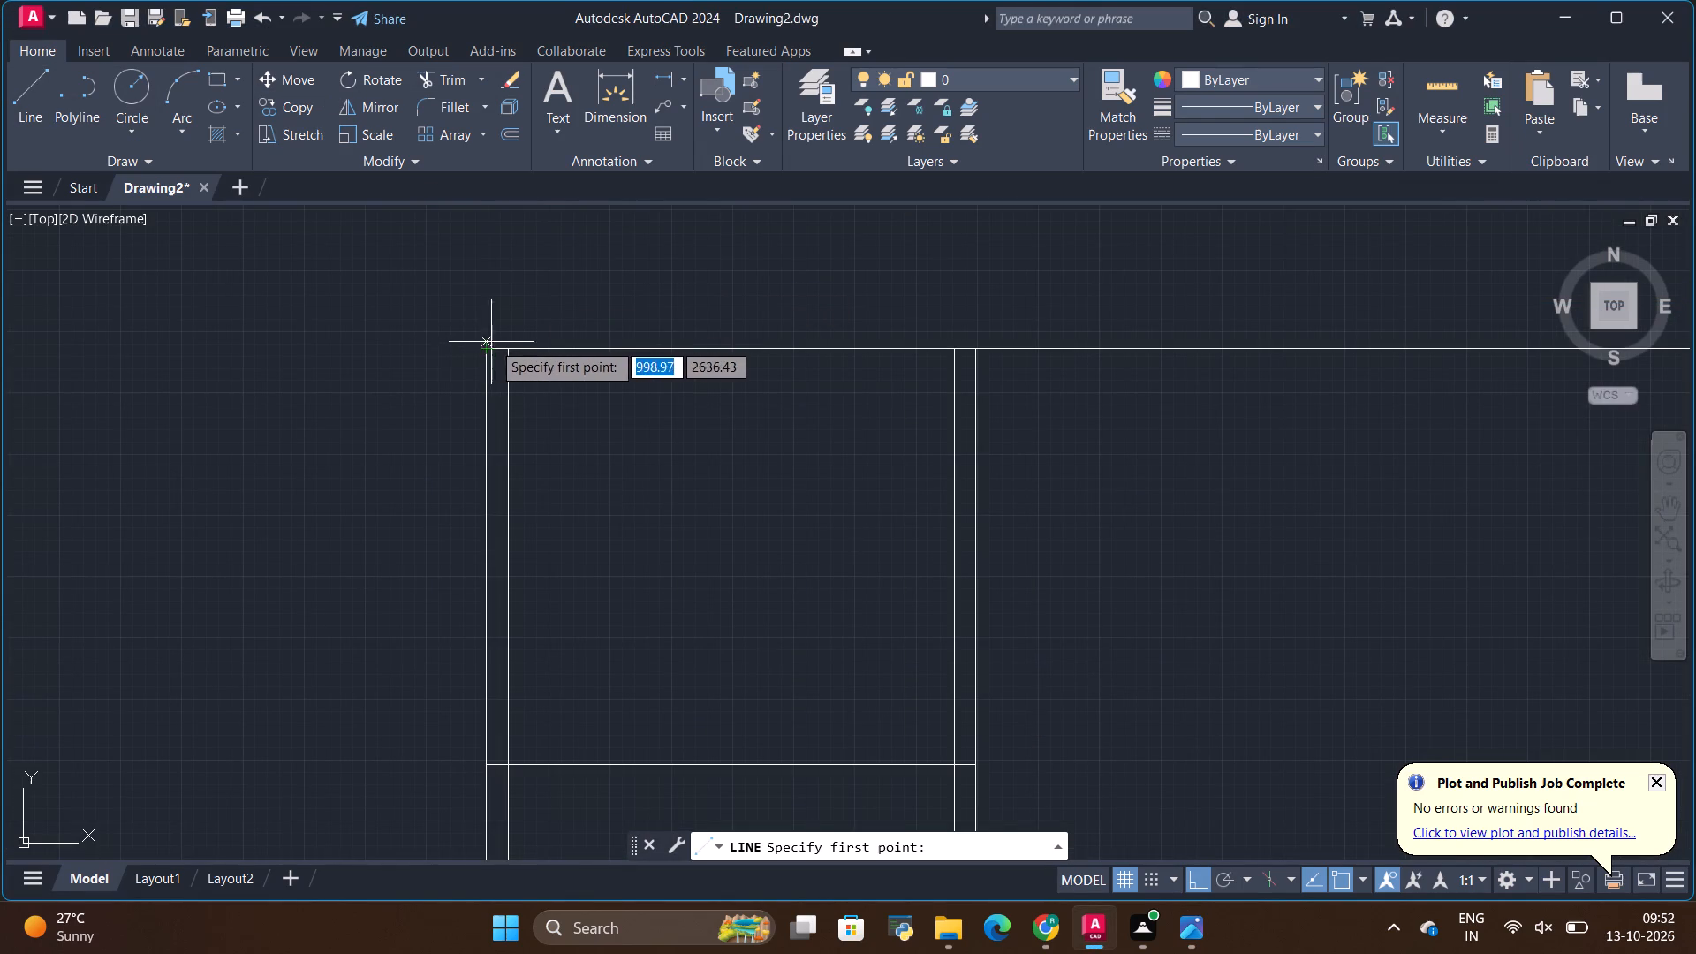
click(492, 345)
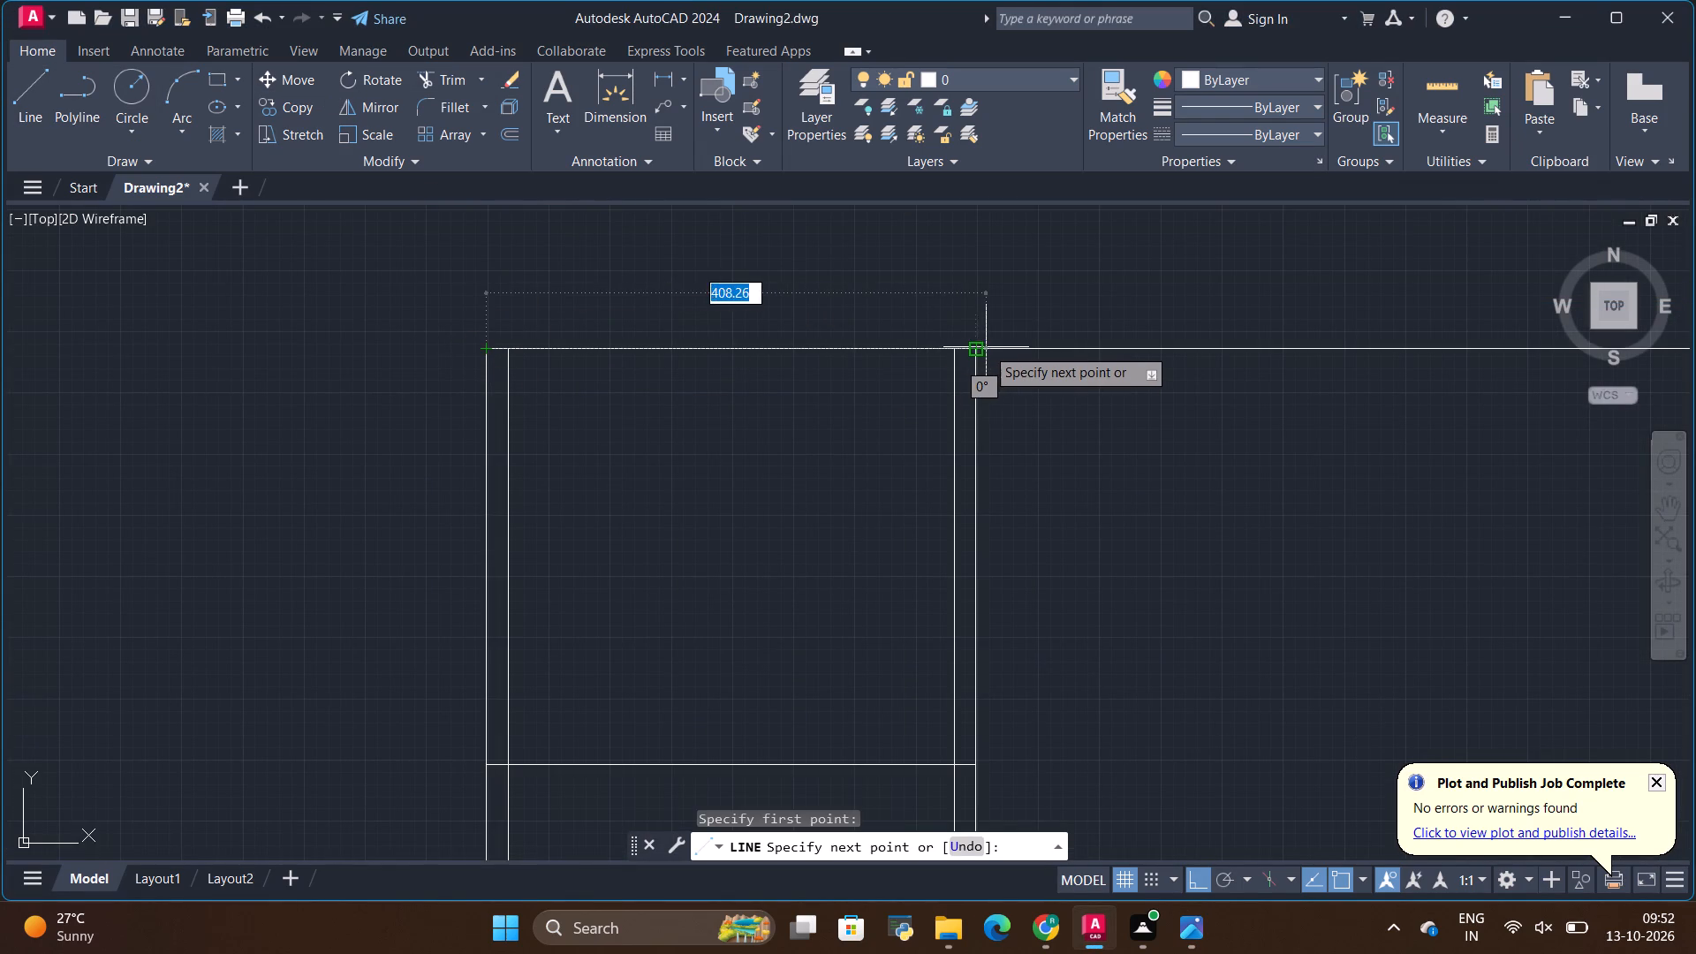
click(976, 347)
key(Escape)
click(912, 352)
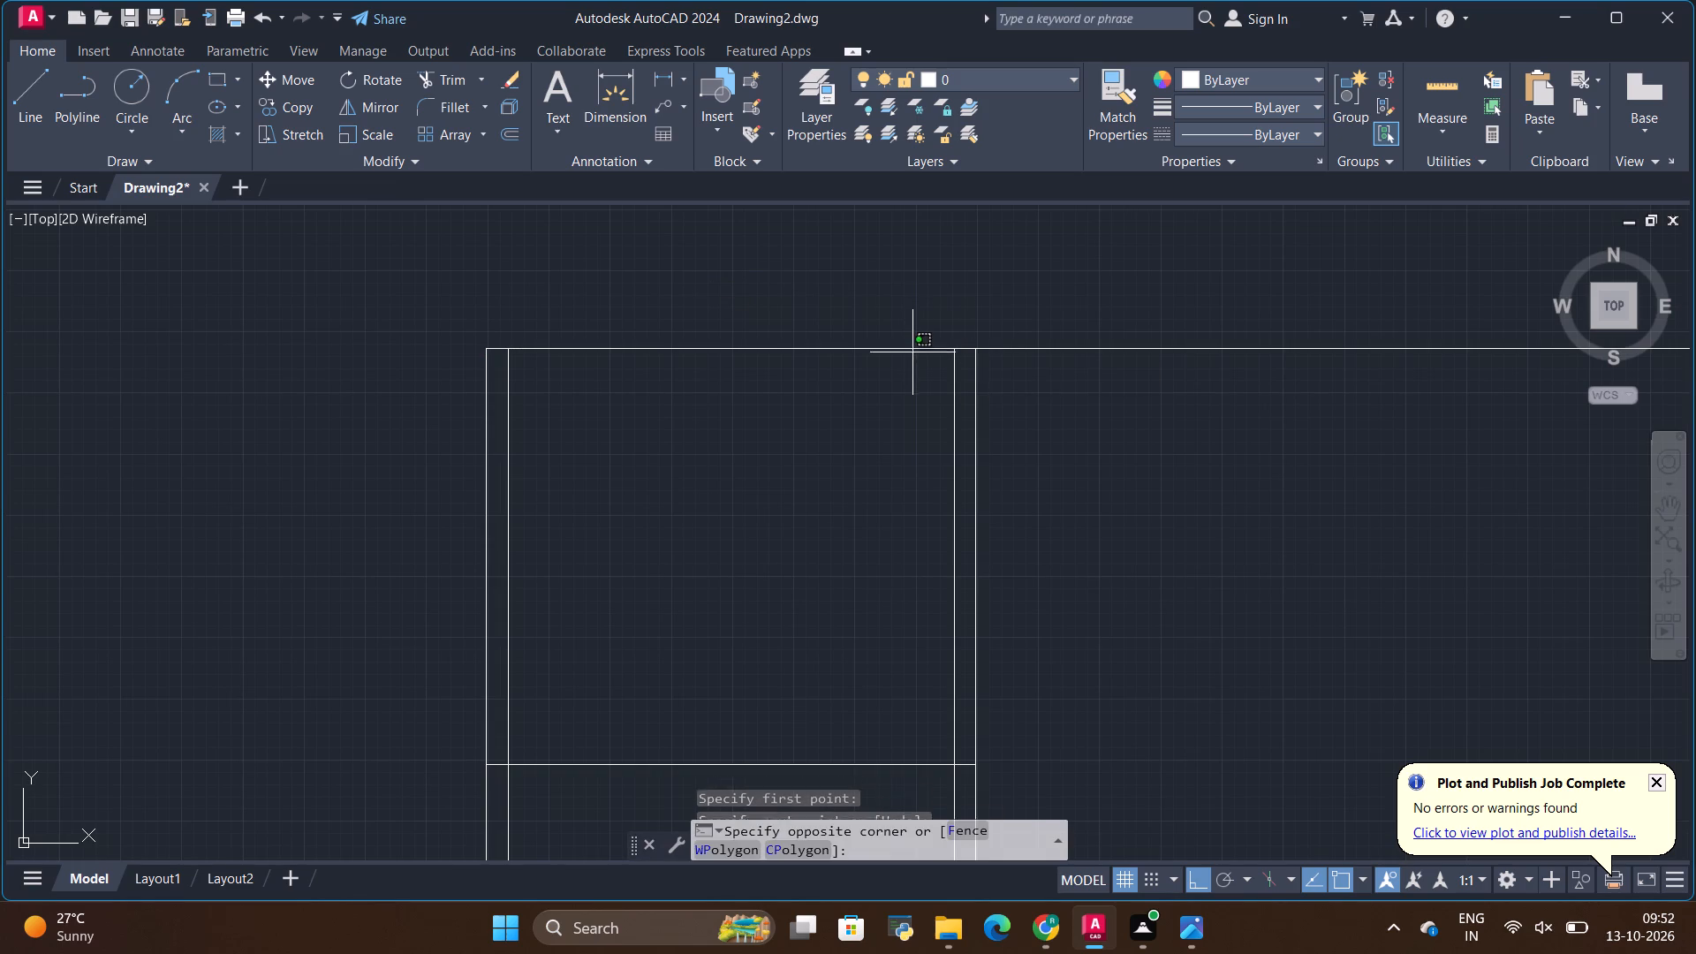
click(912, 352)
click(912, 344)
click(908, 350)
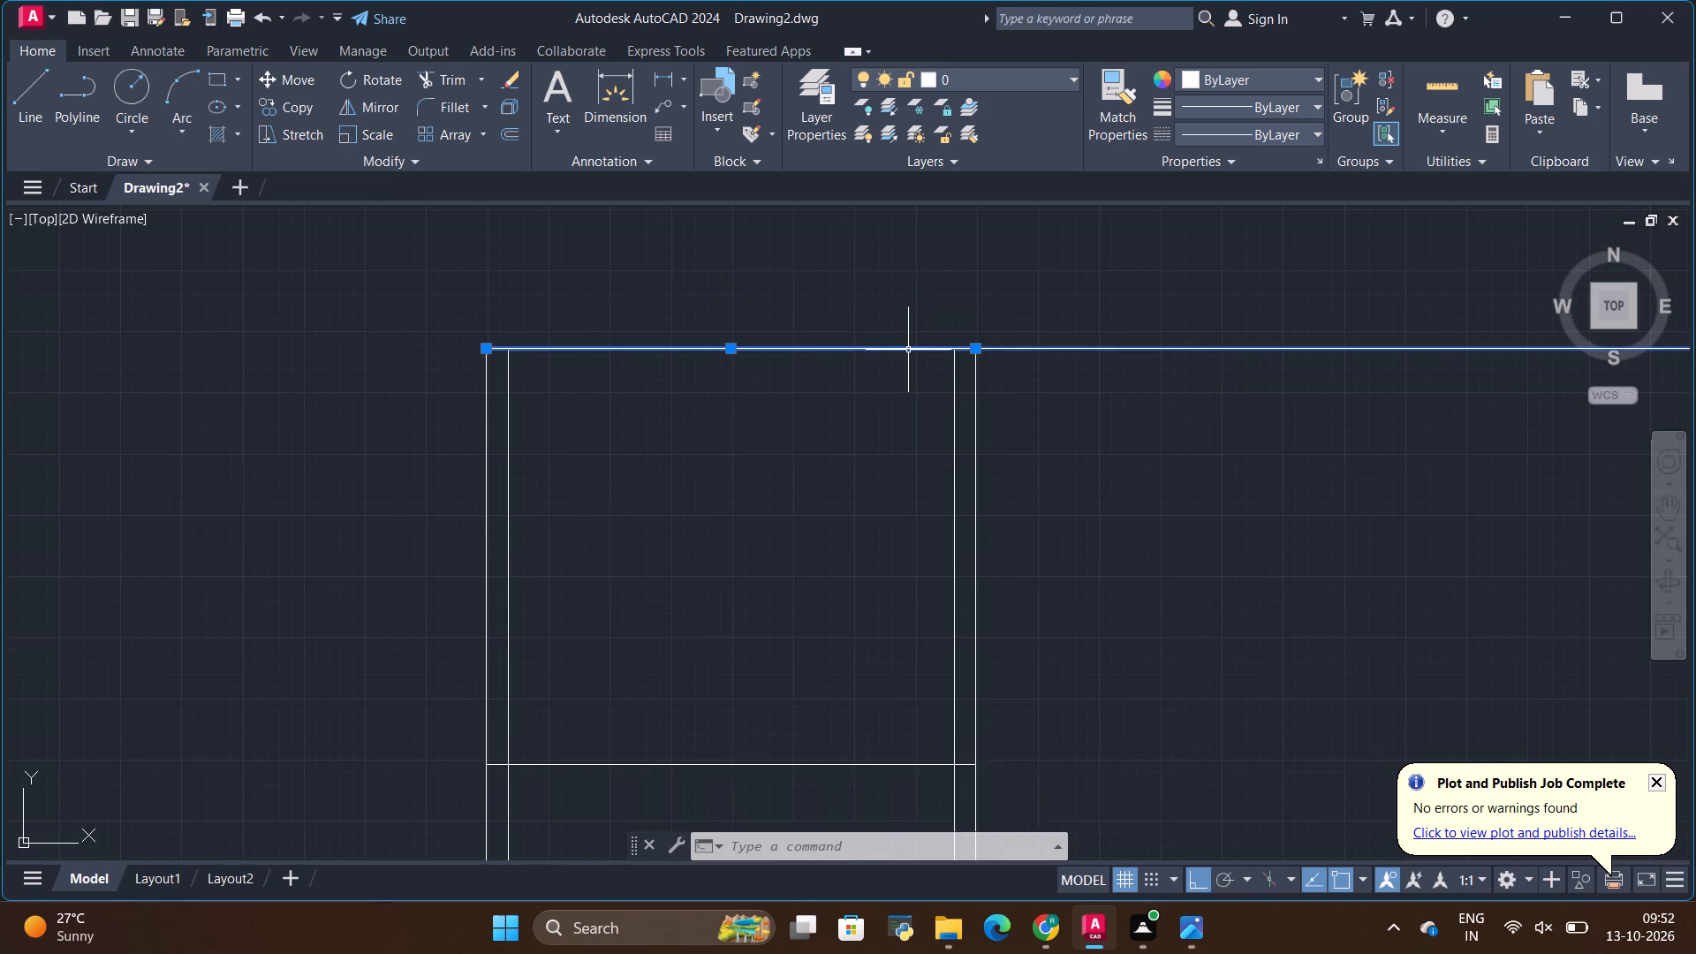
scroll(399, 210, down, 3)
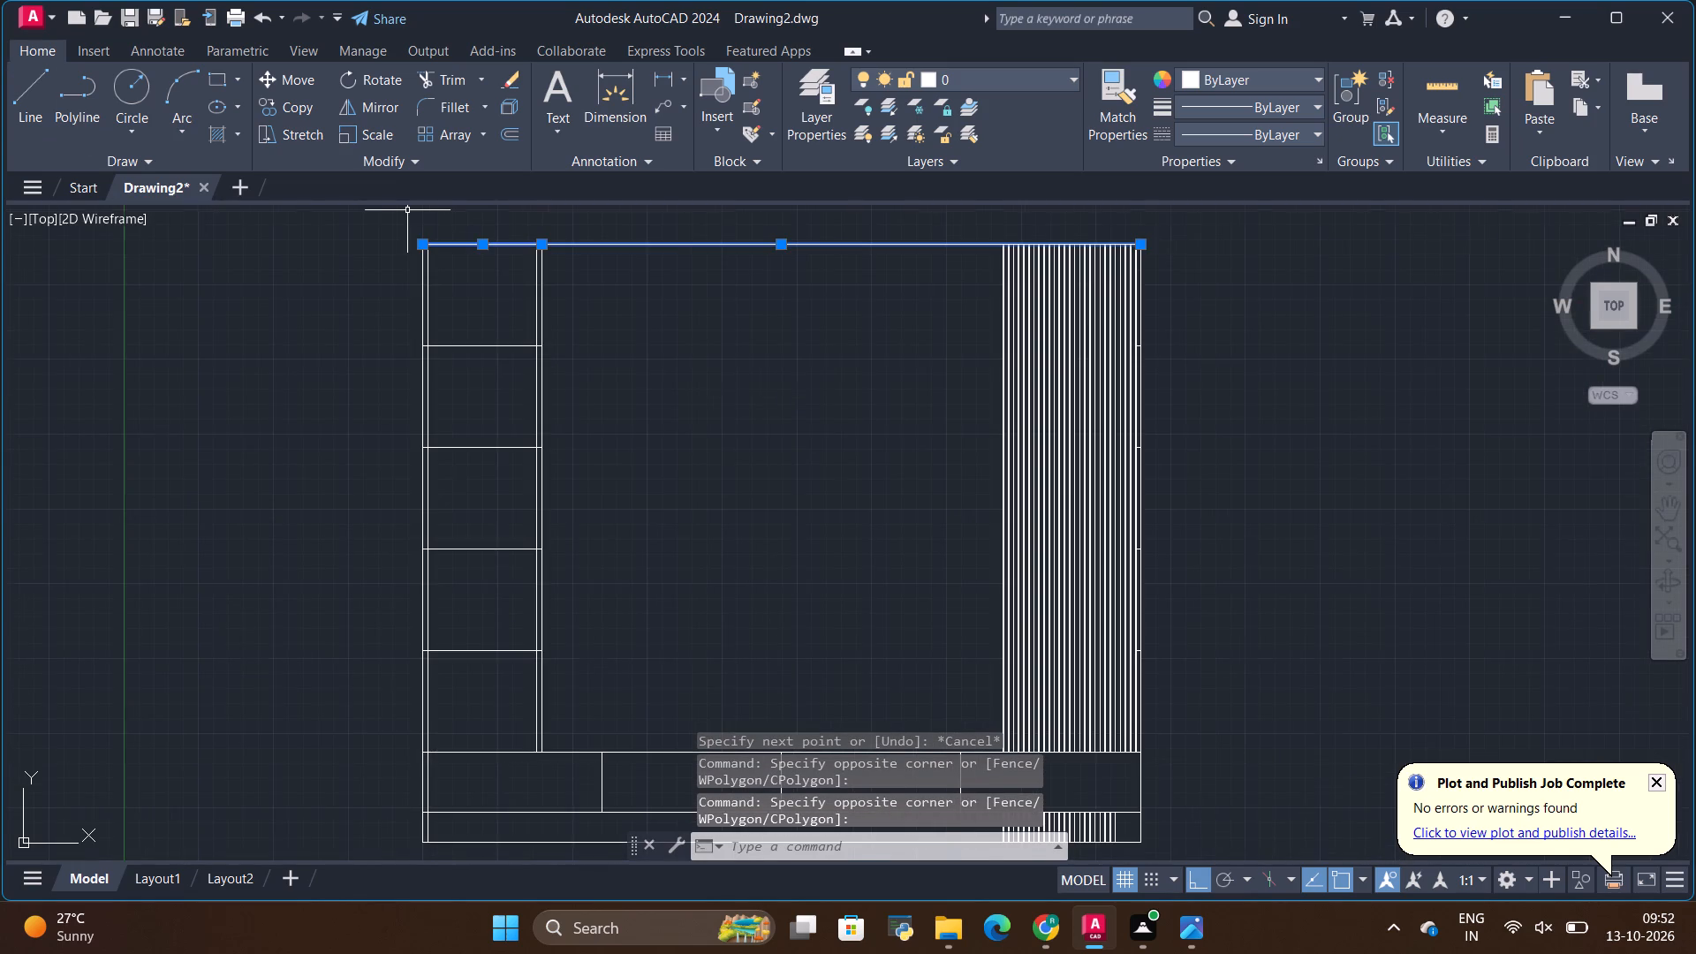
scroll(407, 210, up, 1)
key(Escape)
Copy the shelf column's short top line 18 mm downward to form the top panel.
click(481, 268)
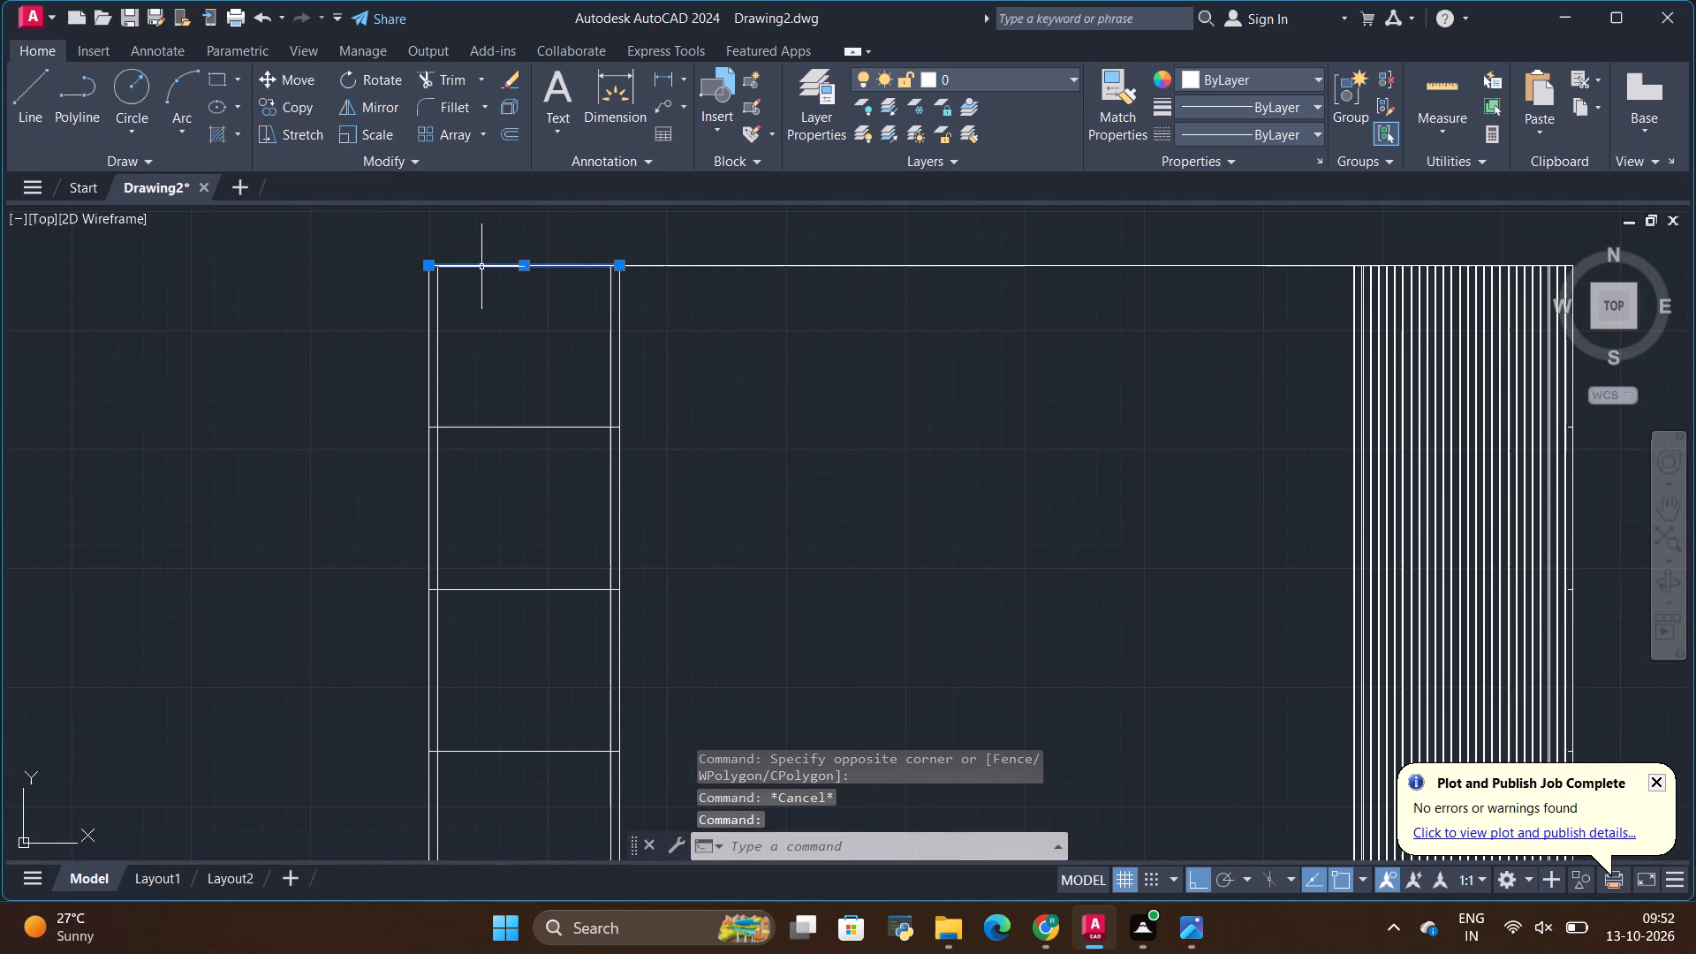
click(288, 110)
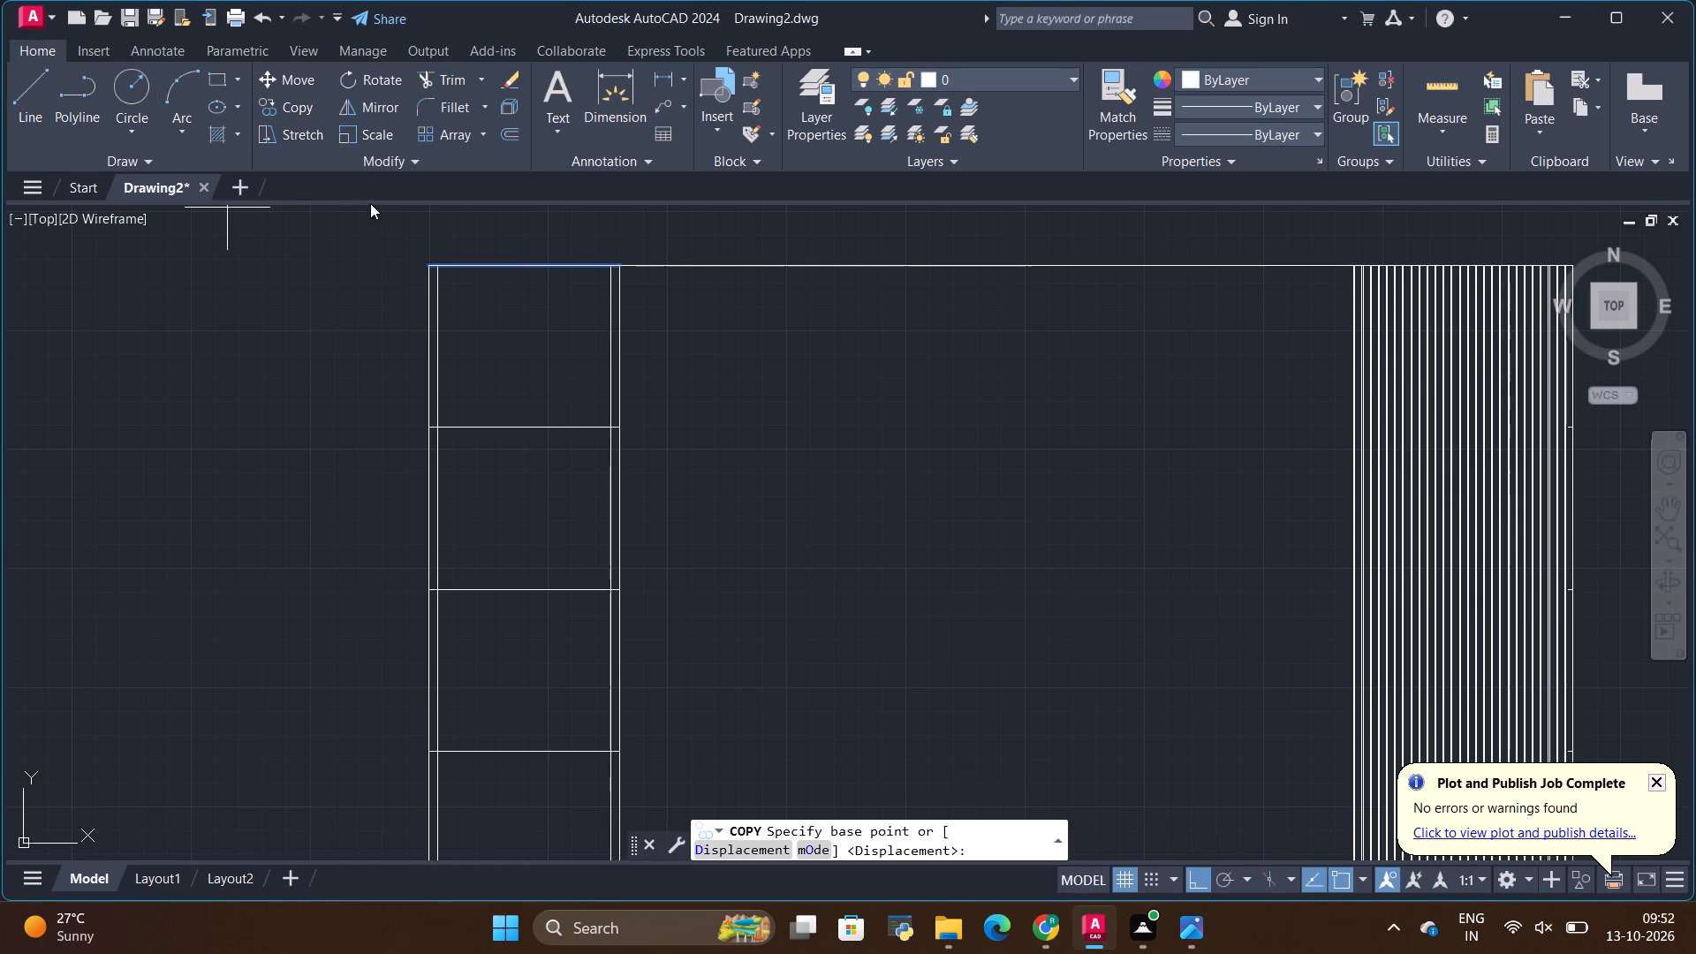
click(429, 263)
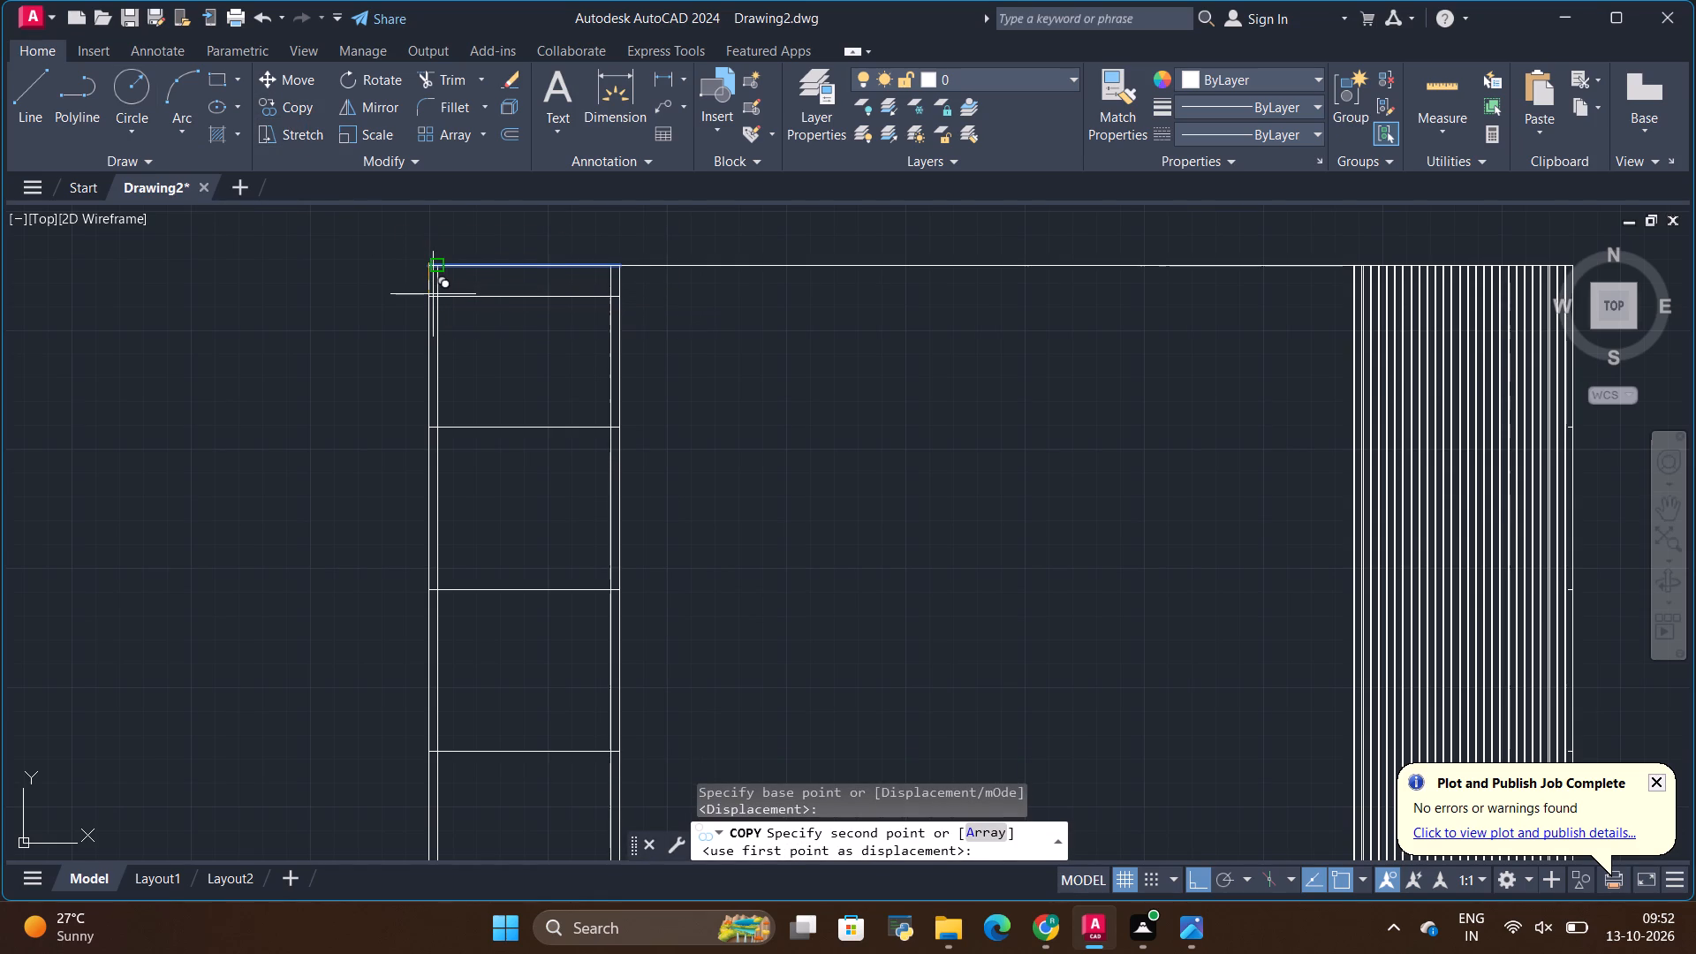
key(BackSpace)
text(18)
key(Return)
key(Escape)
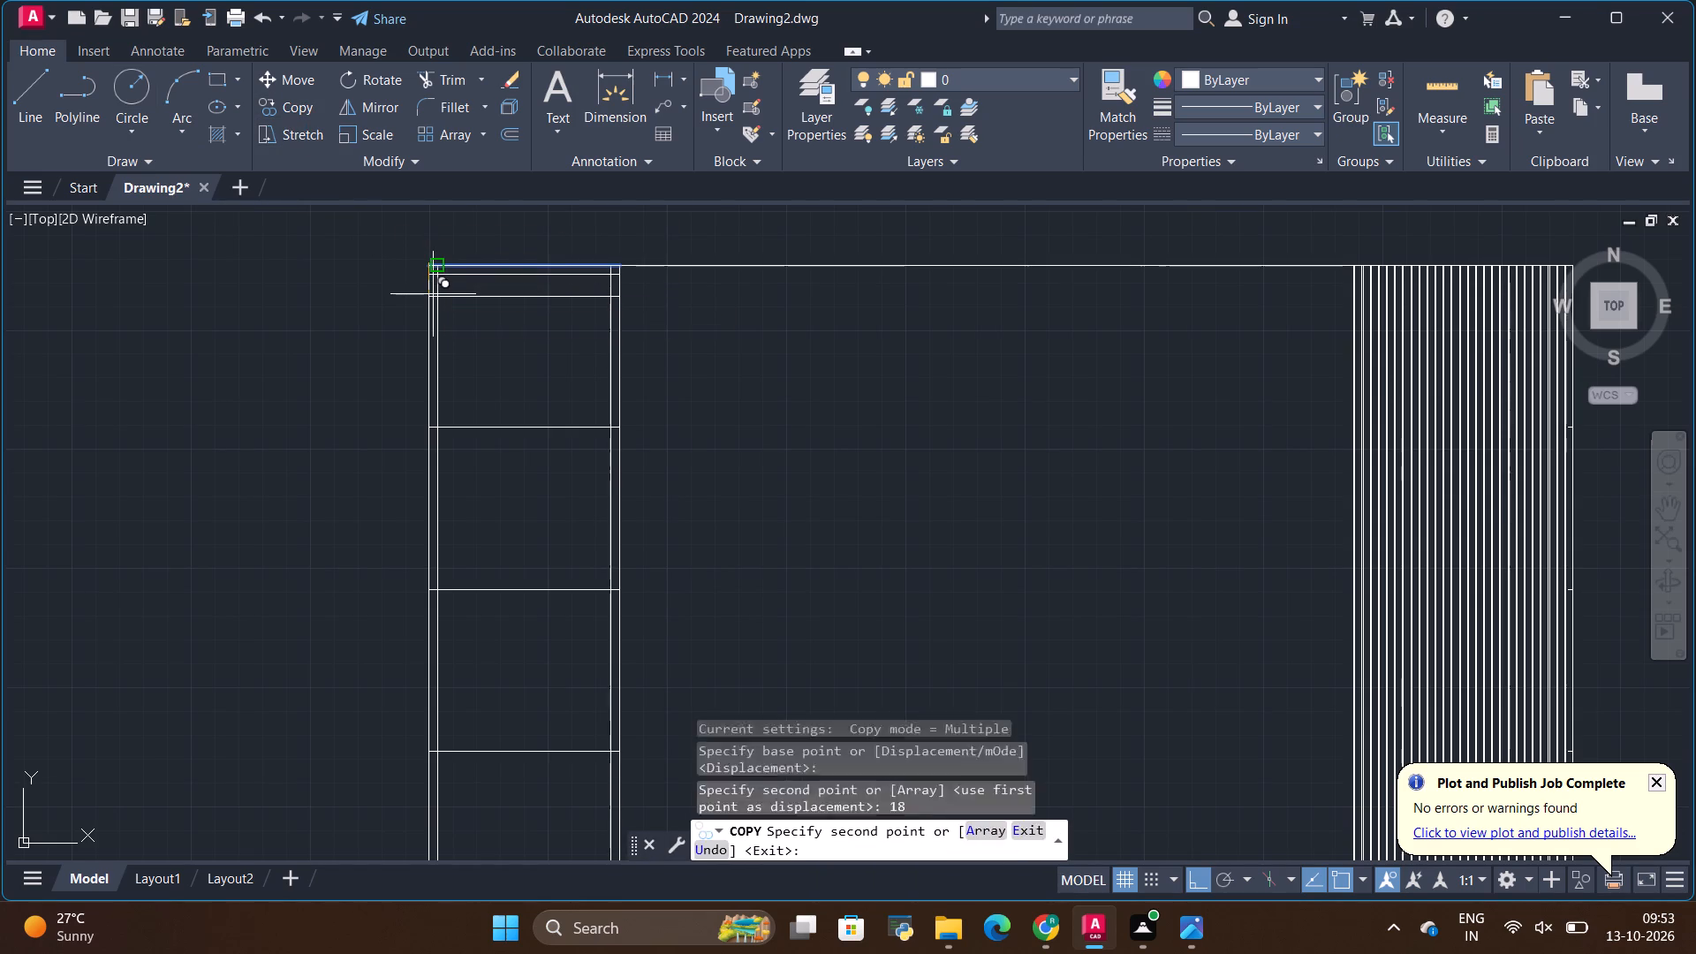
Check the reference image and draw a line along the shelf column's base, from its outer left edge to its right edge.
scroll(449, 296, down, 4)
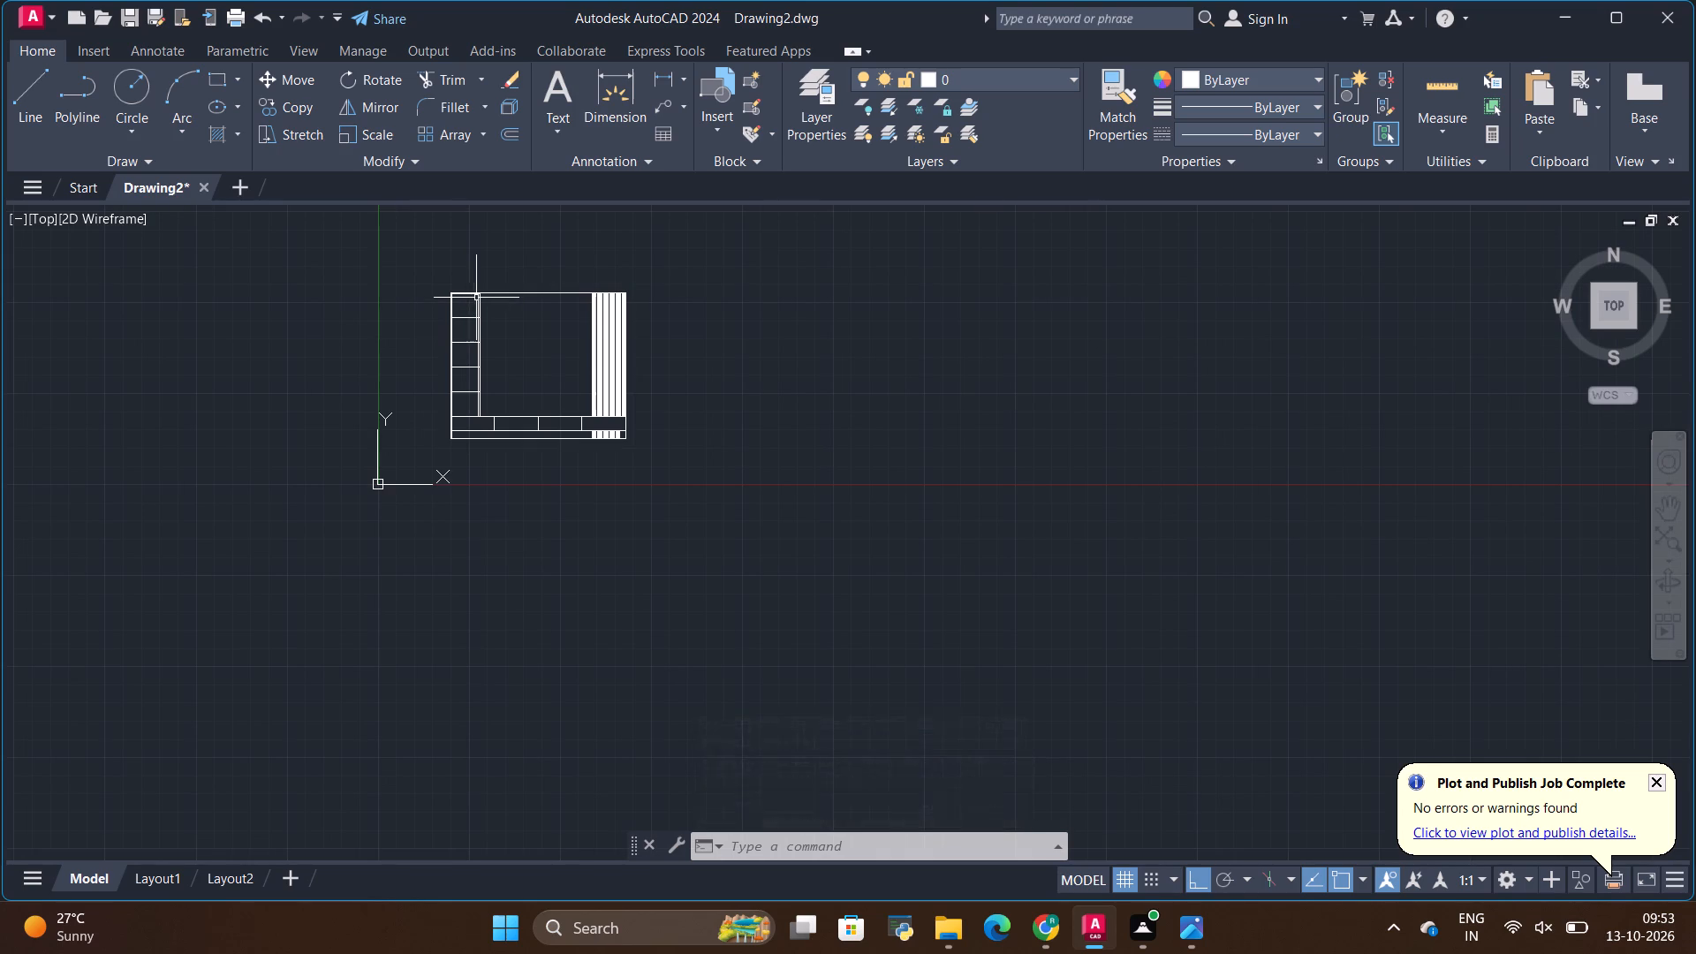
key(alt+Tab)
key(alt+Tab)
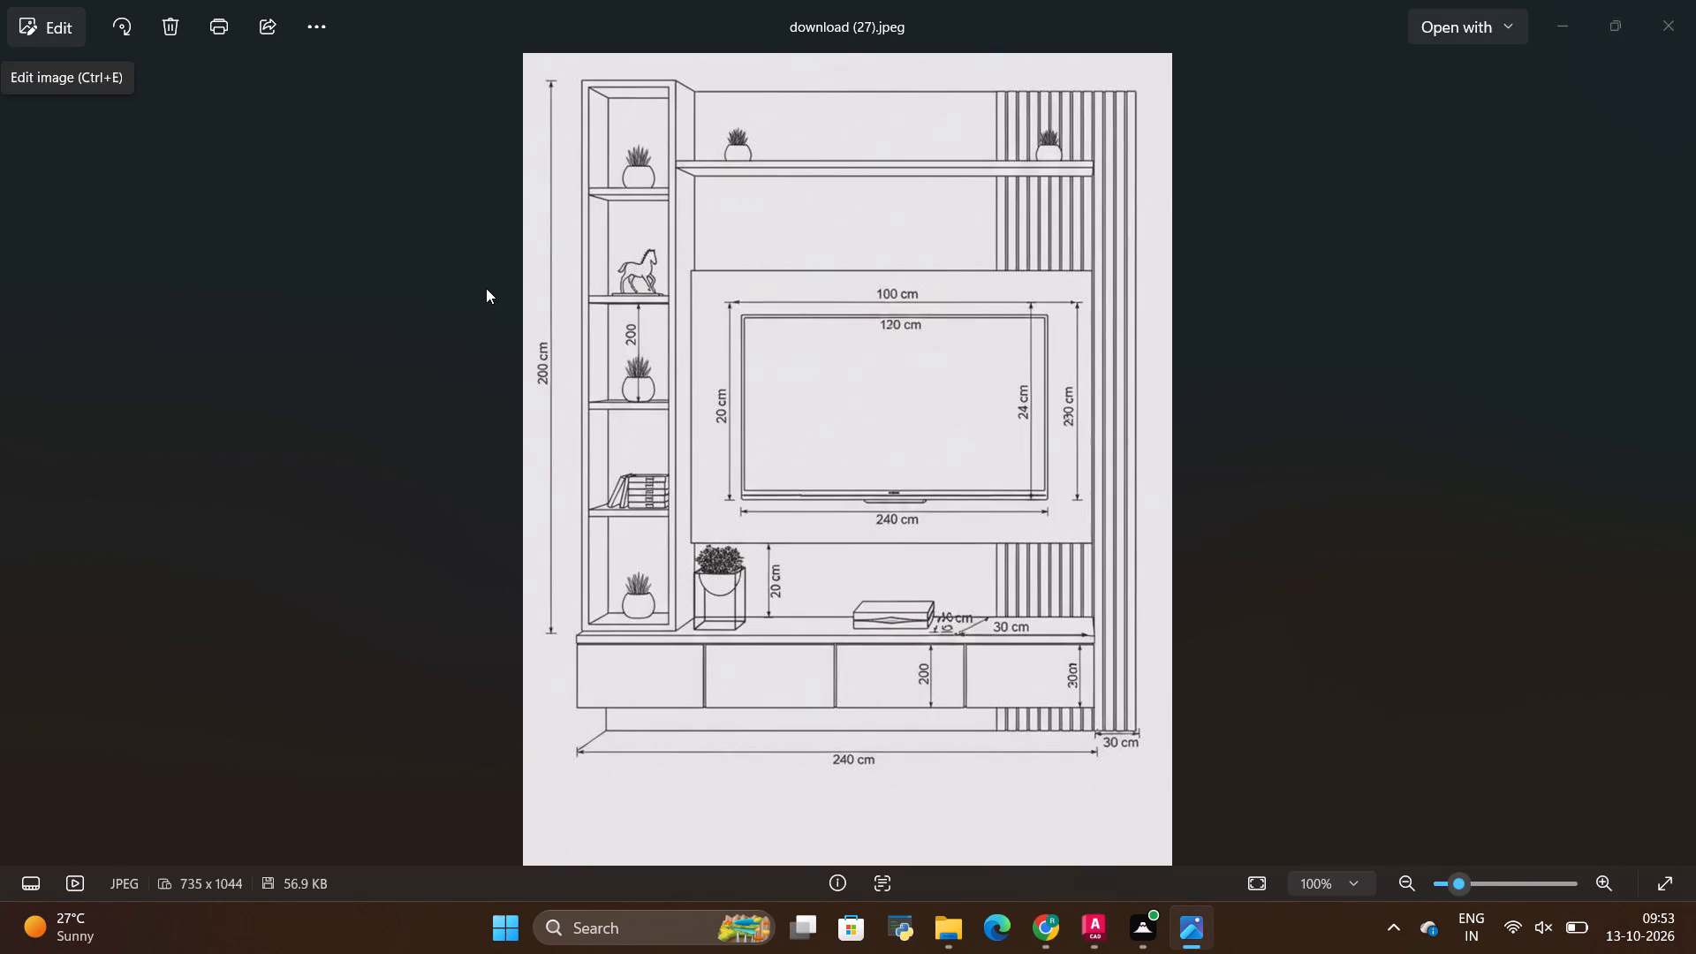
scroll(539, 305, up, 2)
scroll(240, 517, up, 2)
scroll(390, 759, up, 2)
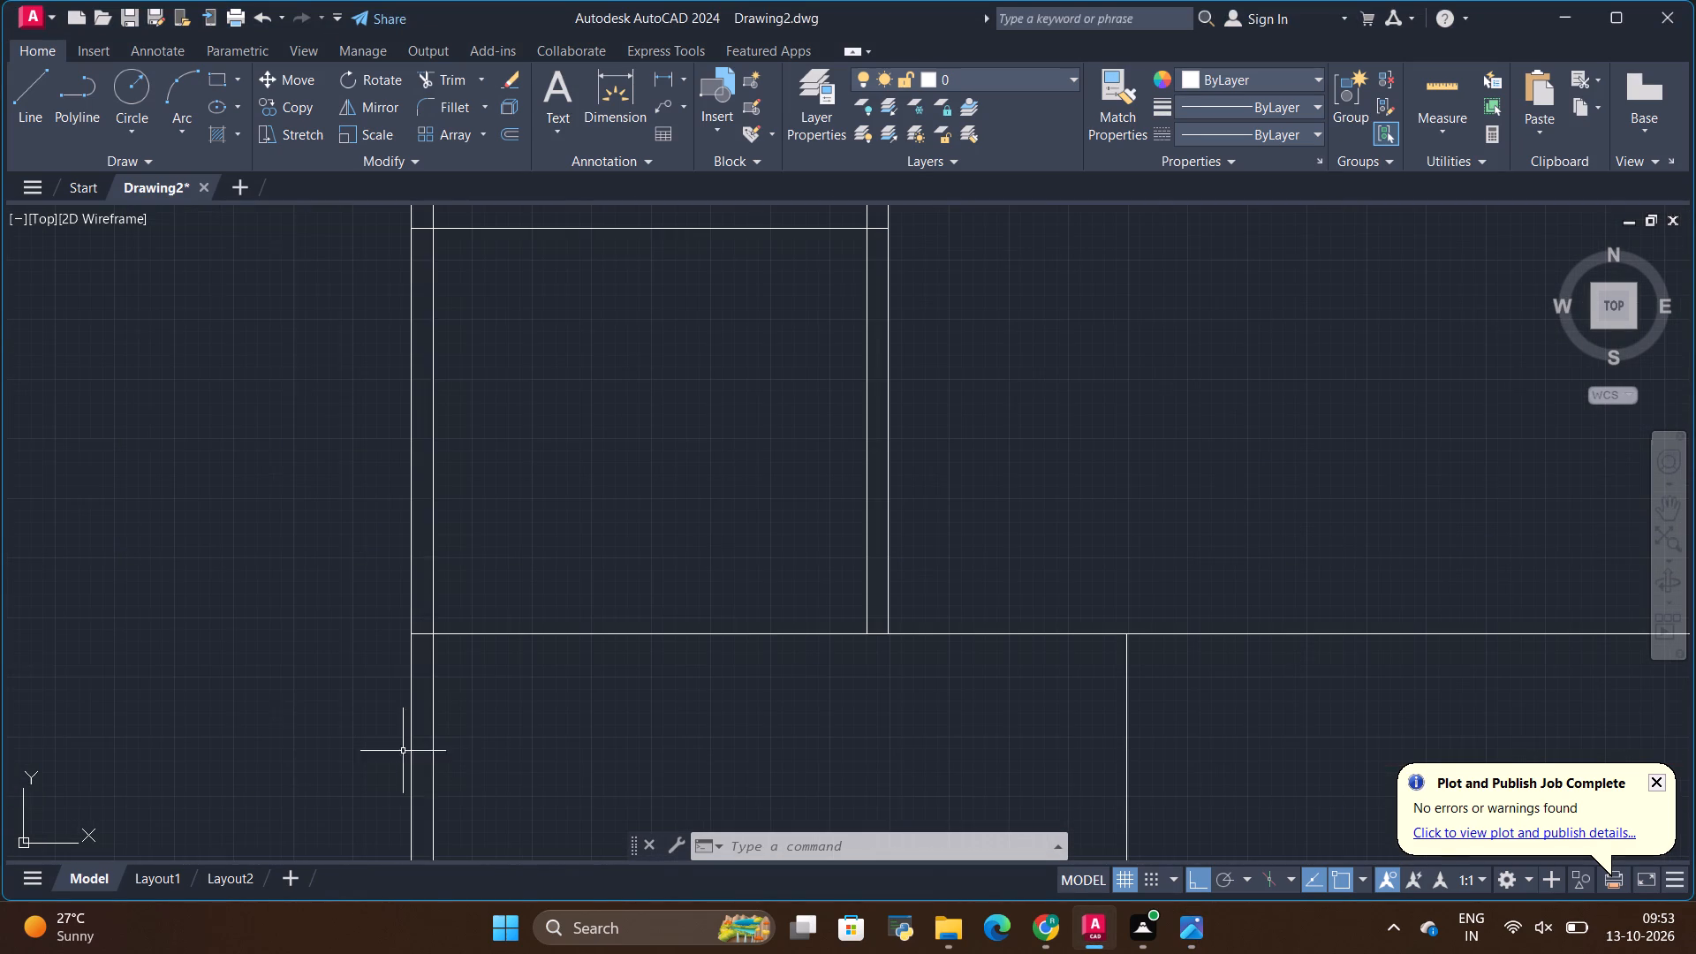
click(23, 92)
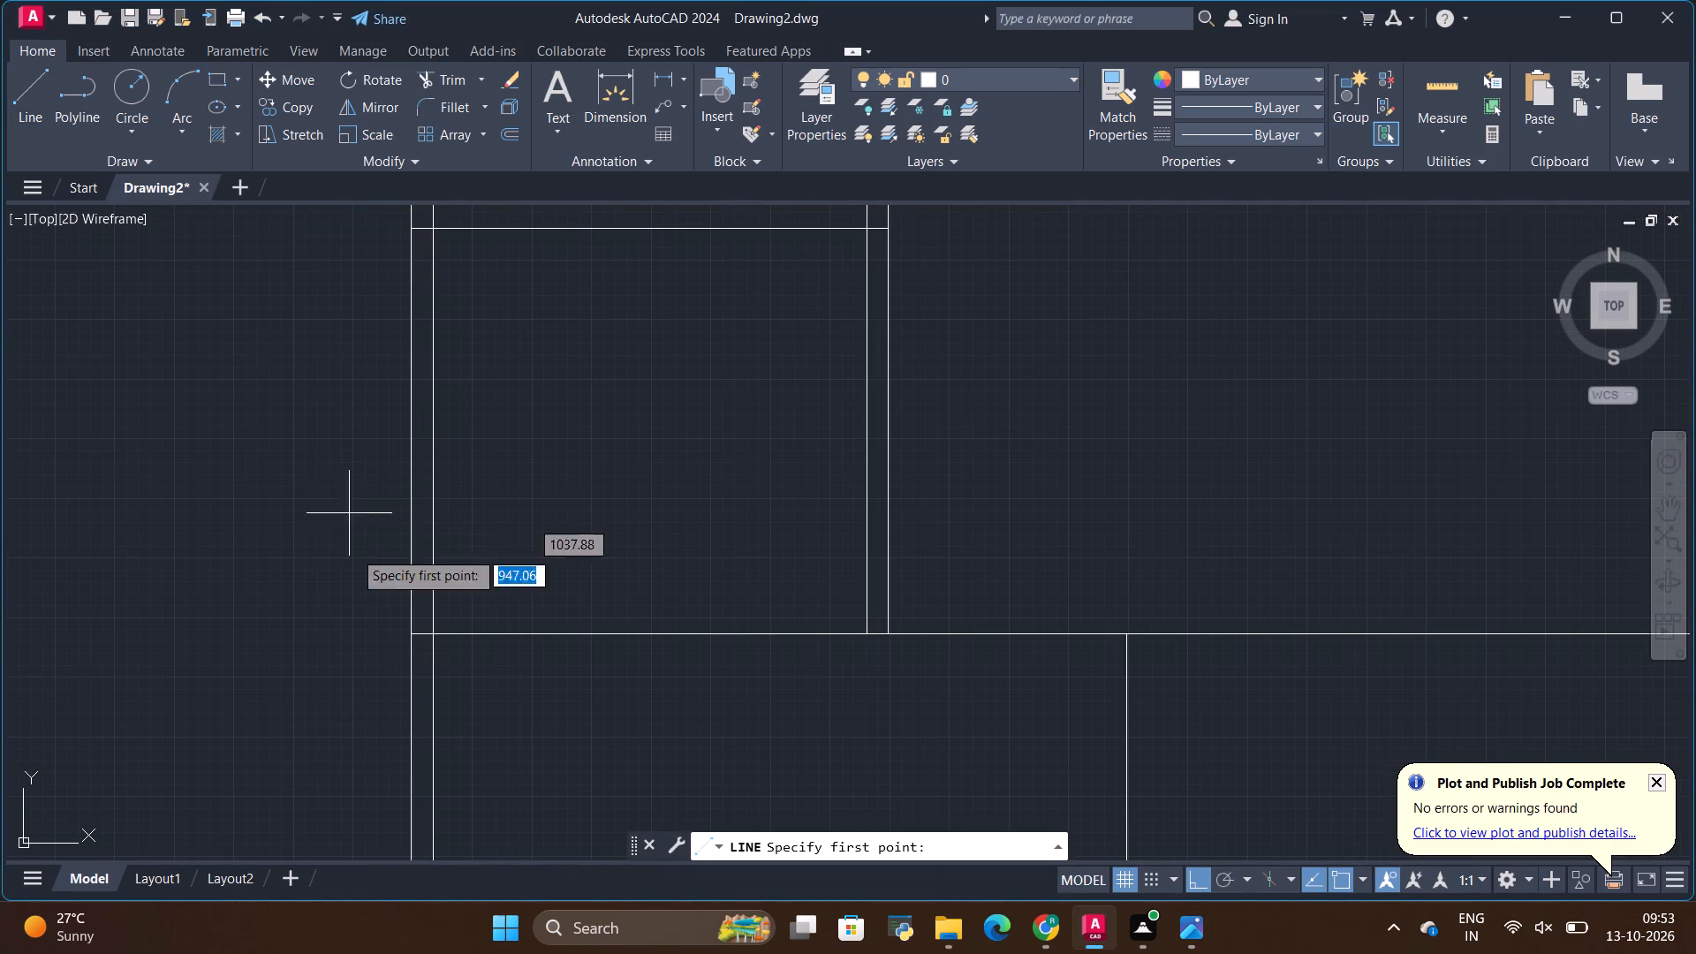
click(411, 632)
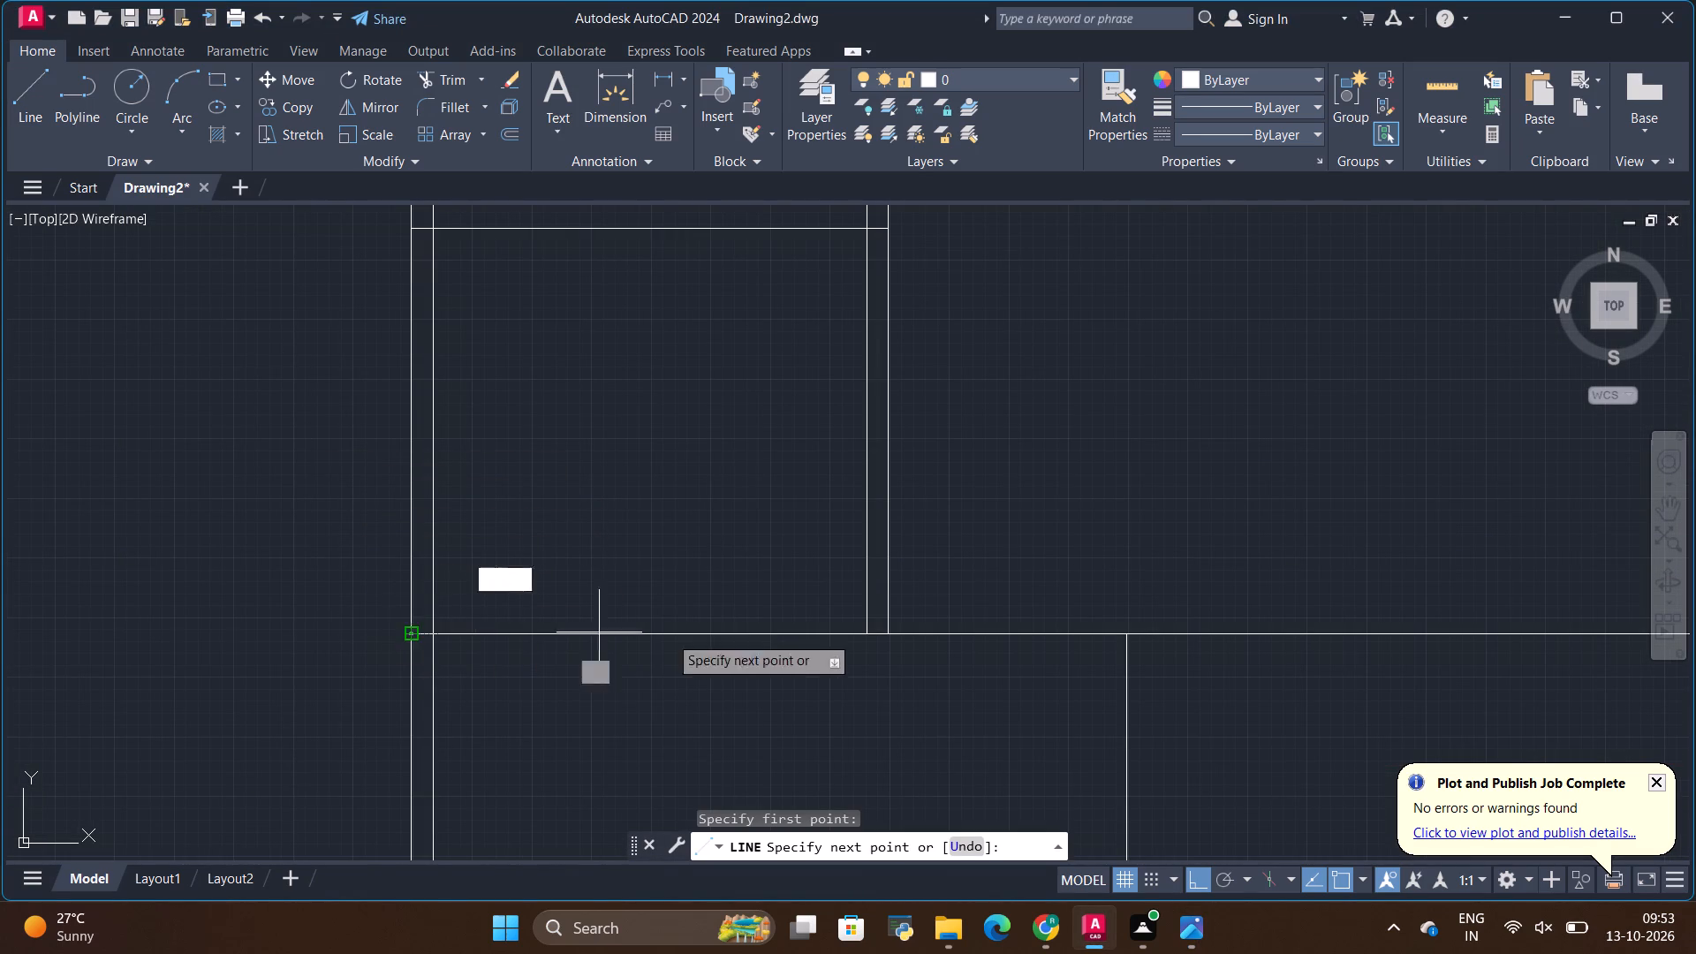
click(883, 632)
key(Escape)
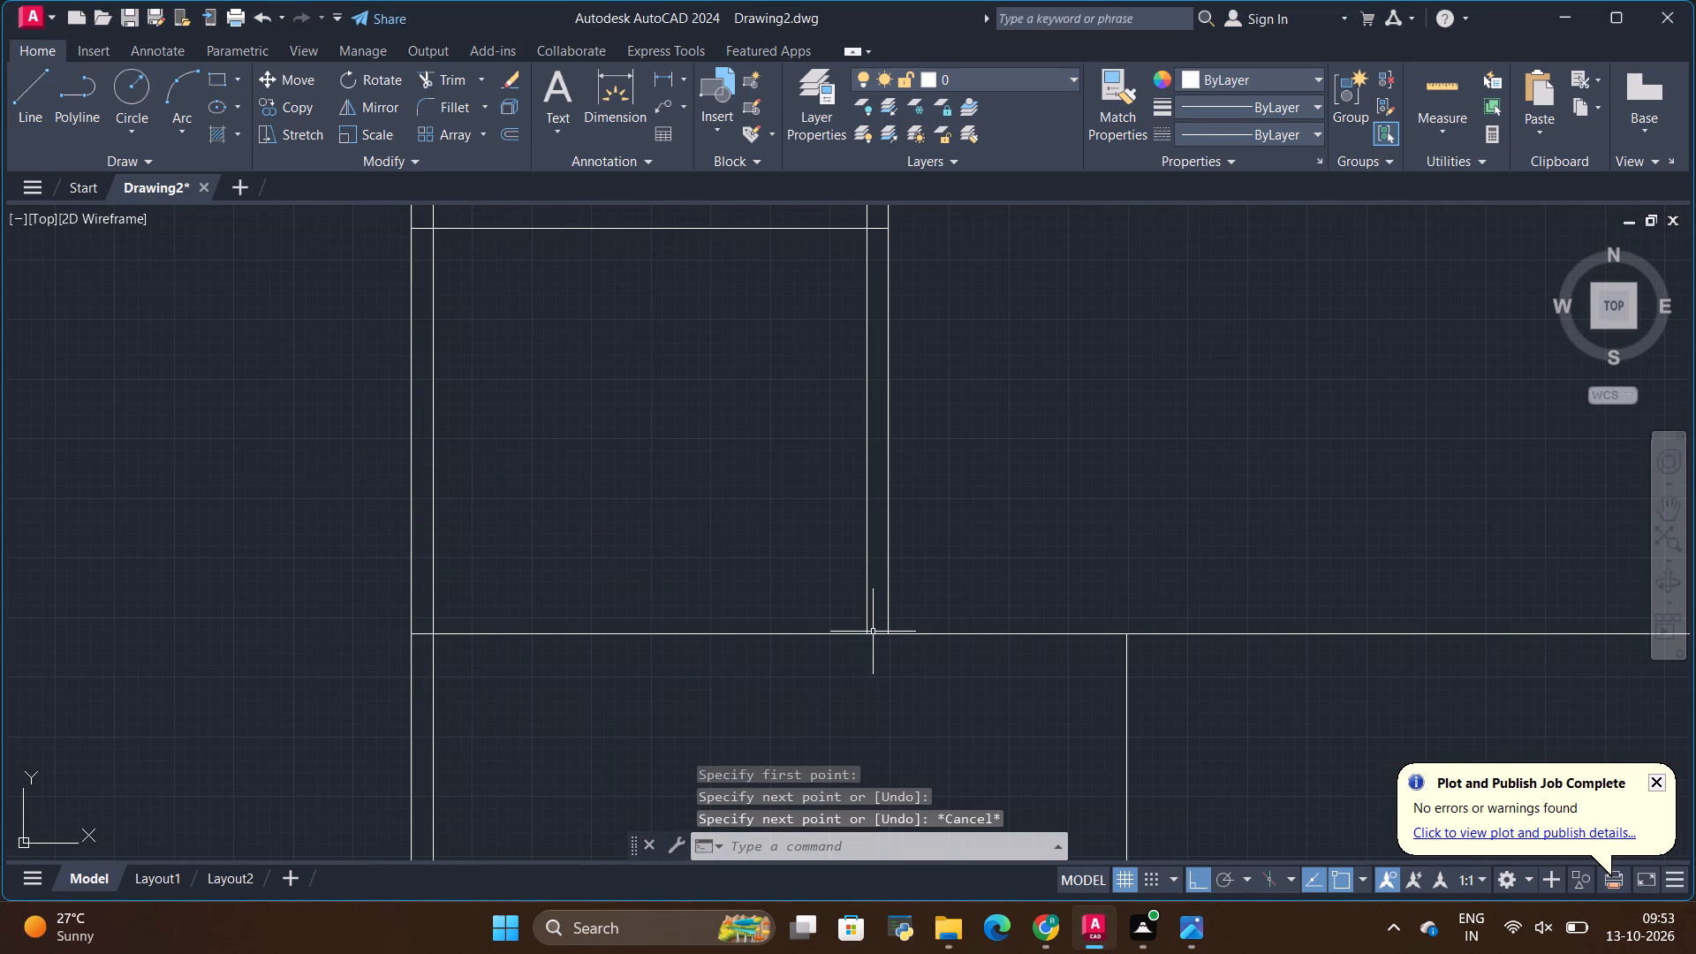
Copy the shelf column's base line 18 mm upward to form the bottom panel.
click(771, 632)
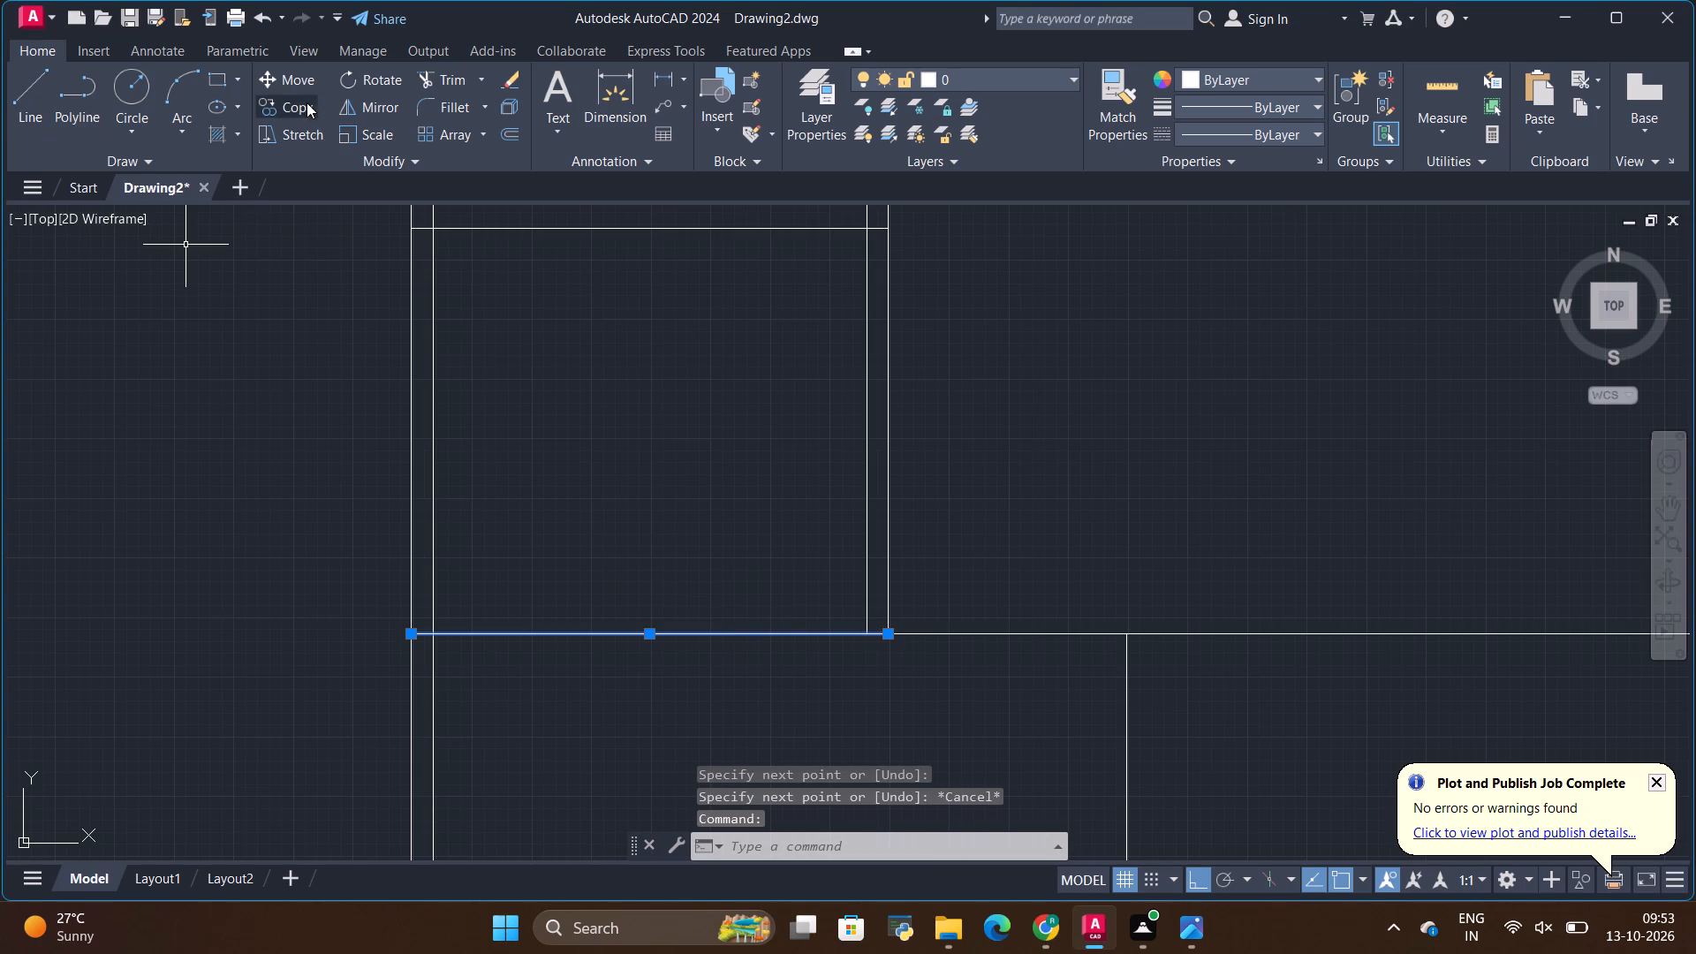
click(300, 99)
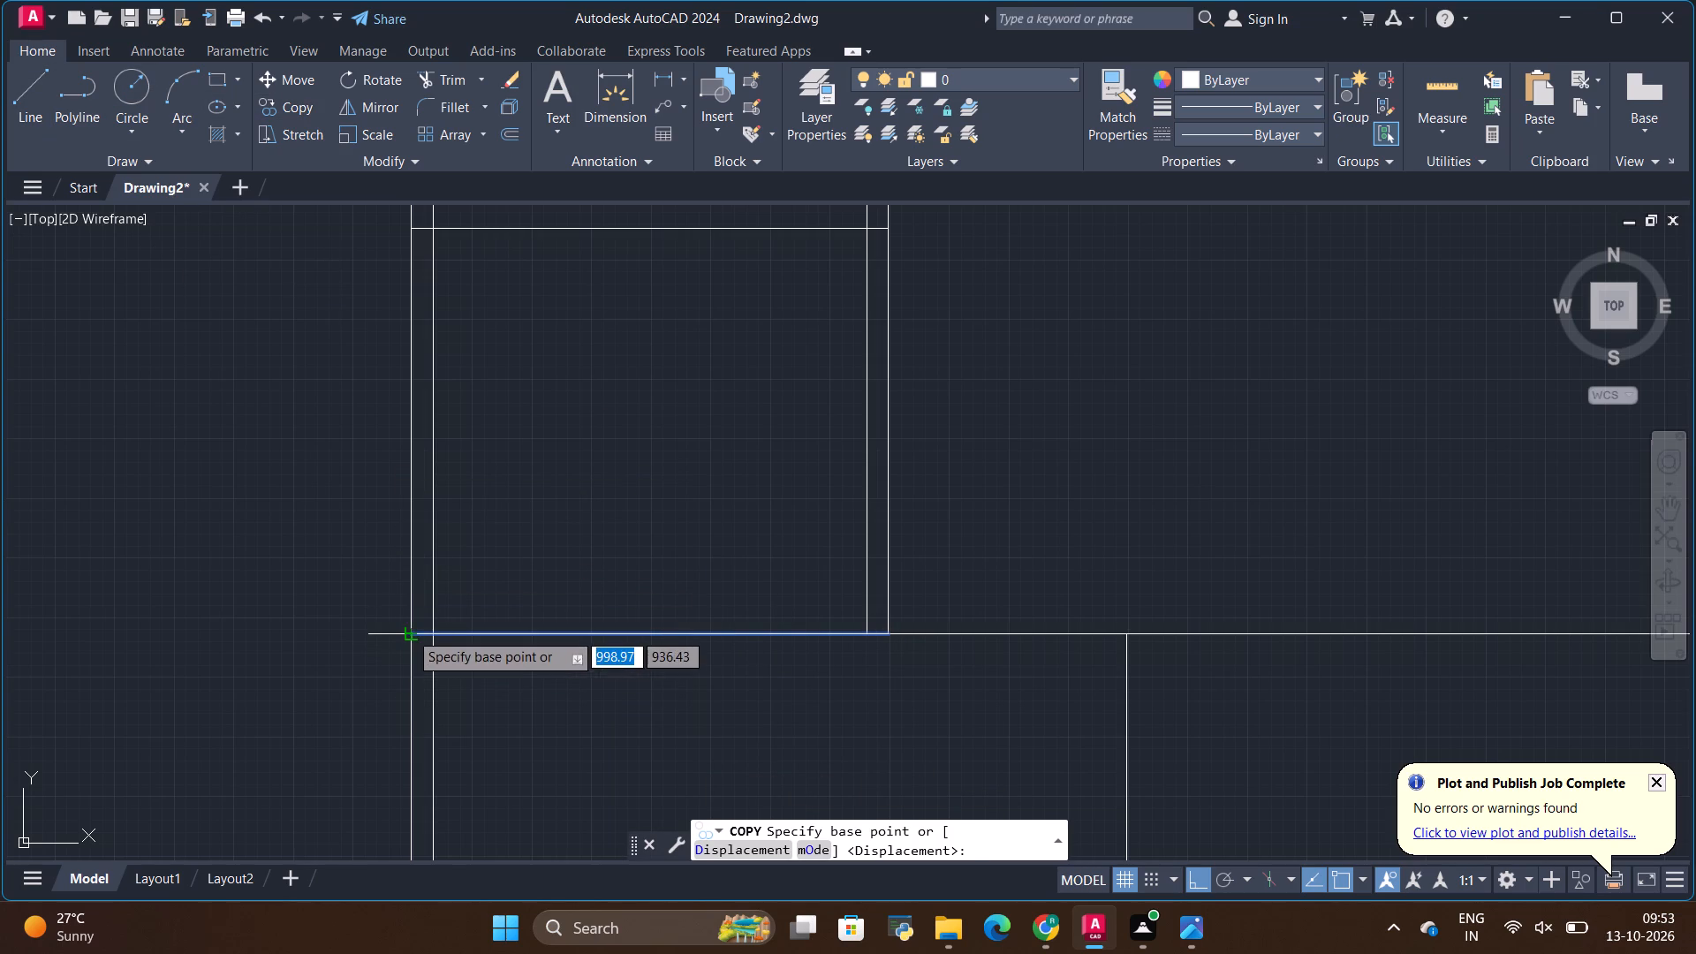
click(409, 632)
key(BackSpace)
text(18)
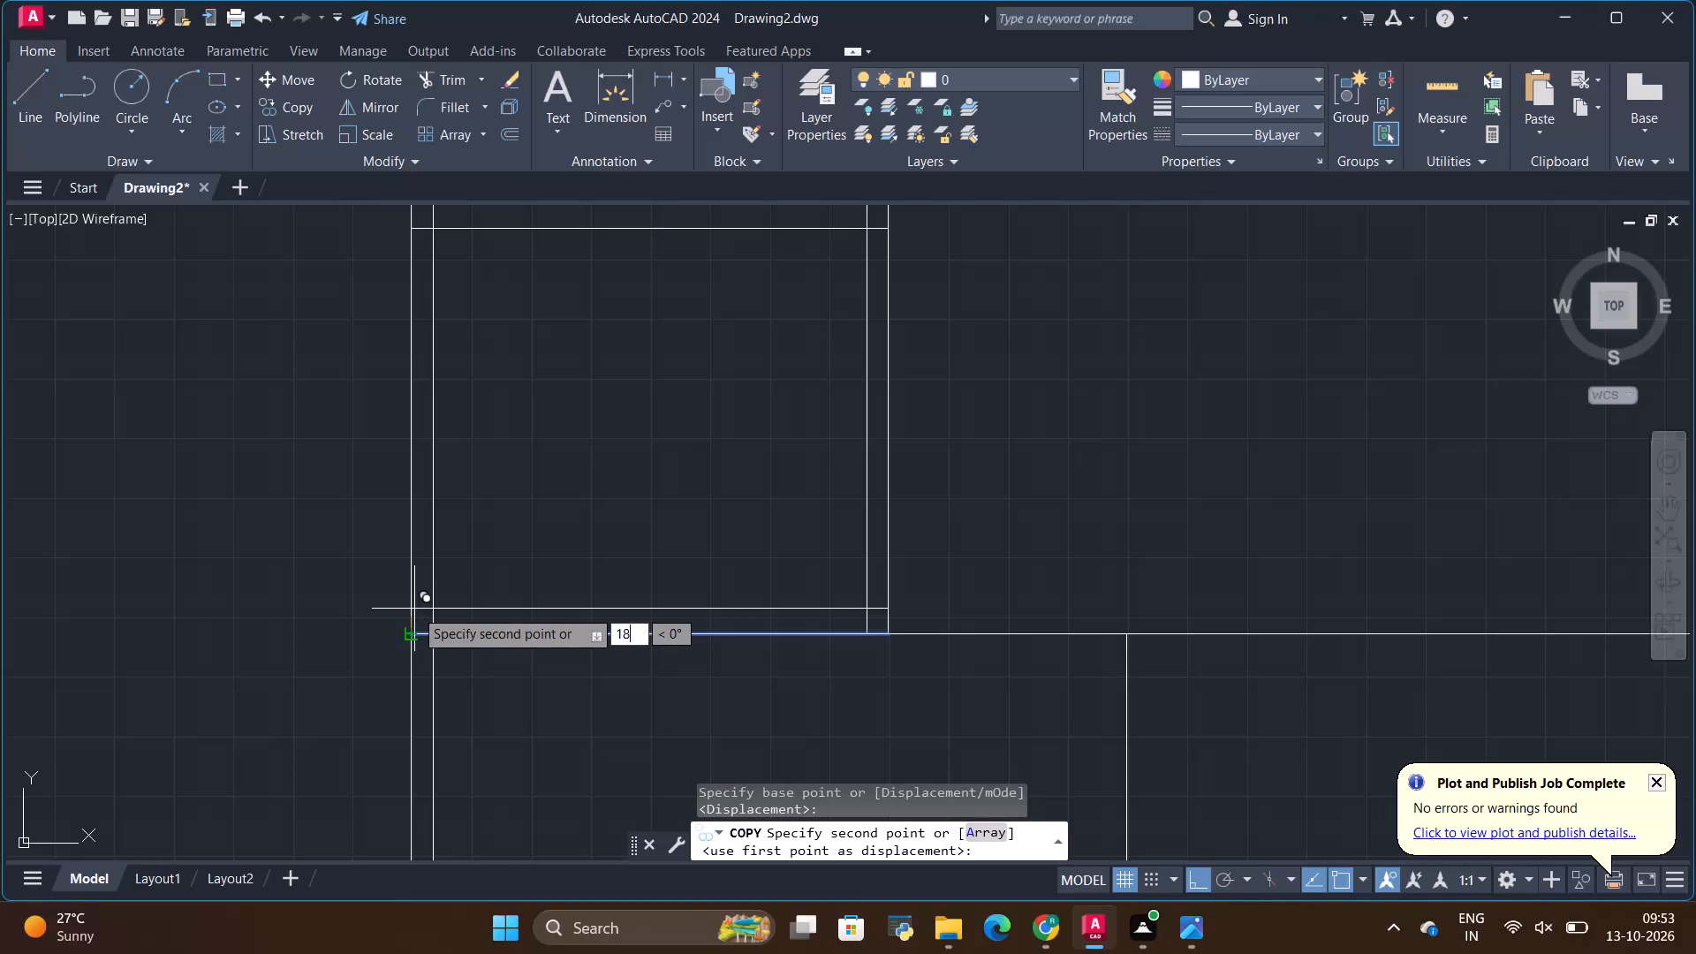
key(Return)
key(Escape)
Check the reference image and copy the column's four inner shelf lines 9 mm upward to form the shelves' upper edges.
key(alt+Tab)
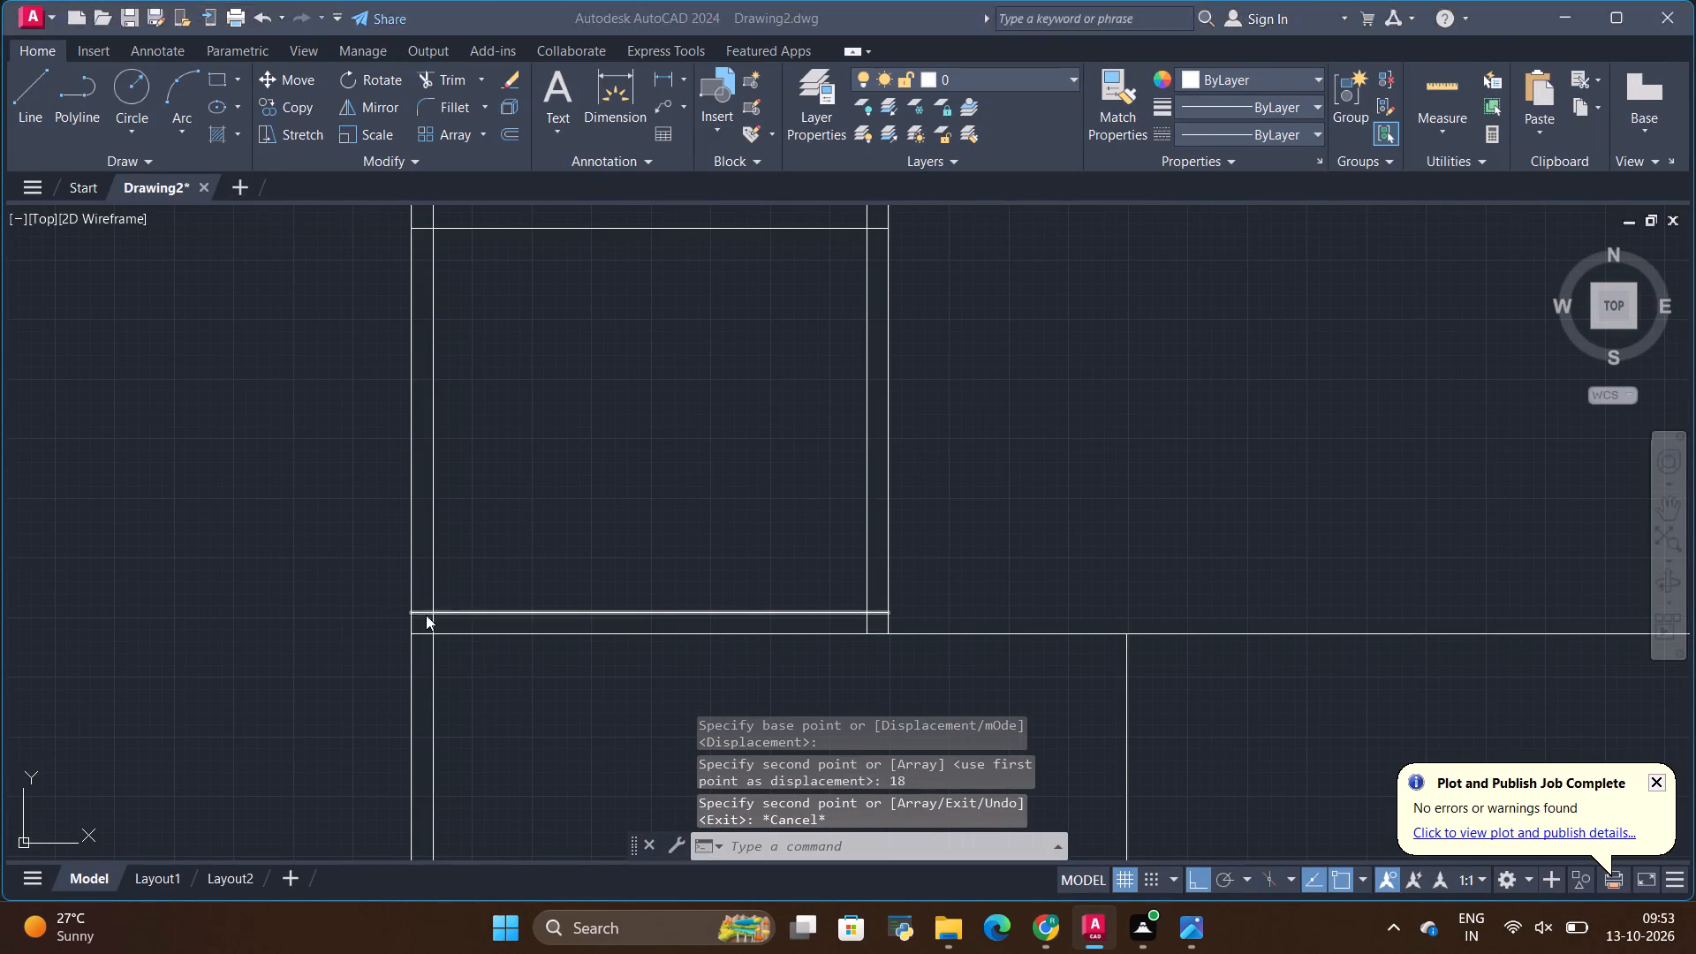
key(alt+Tab)
scroll(534, 681, down, 1)
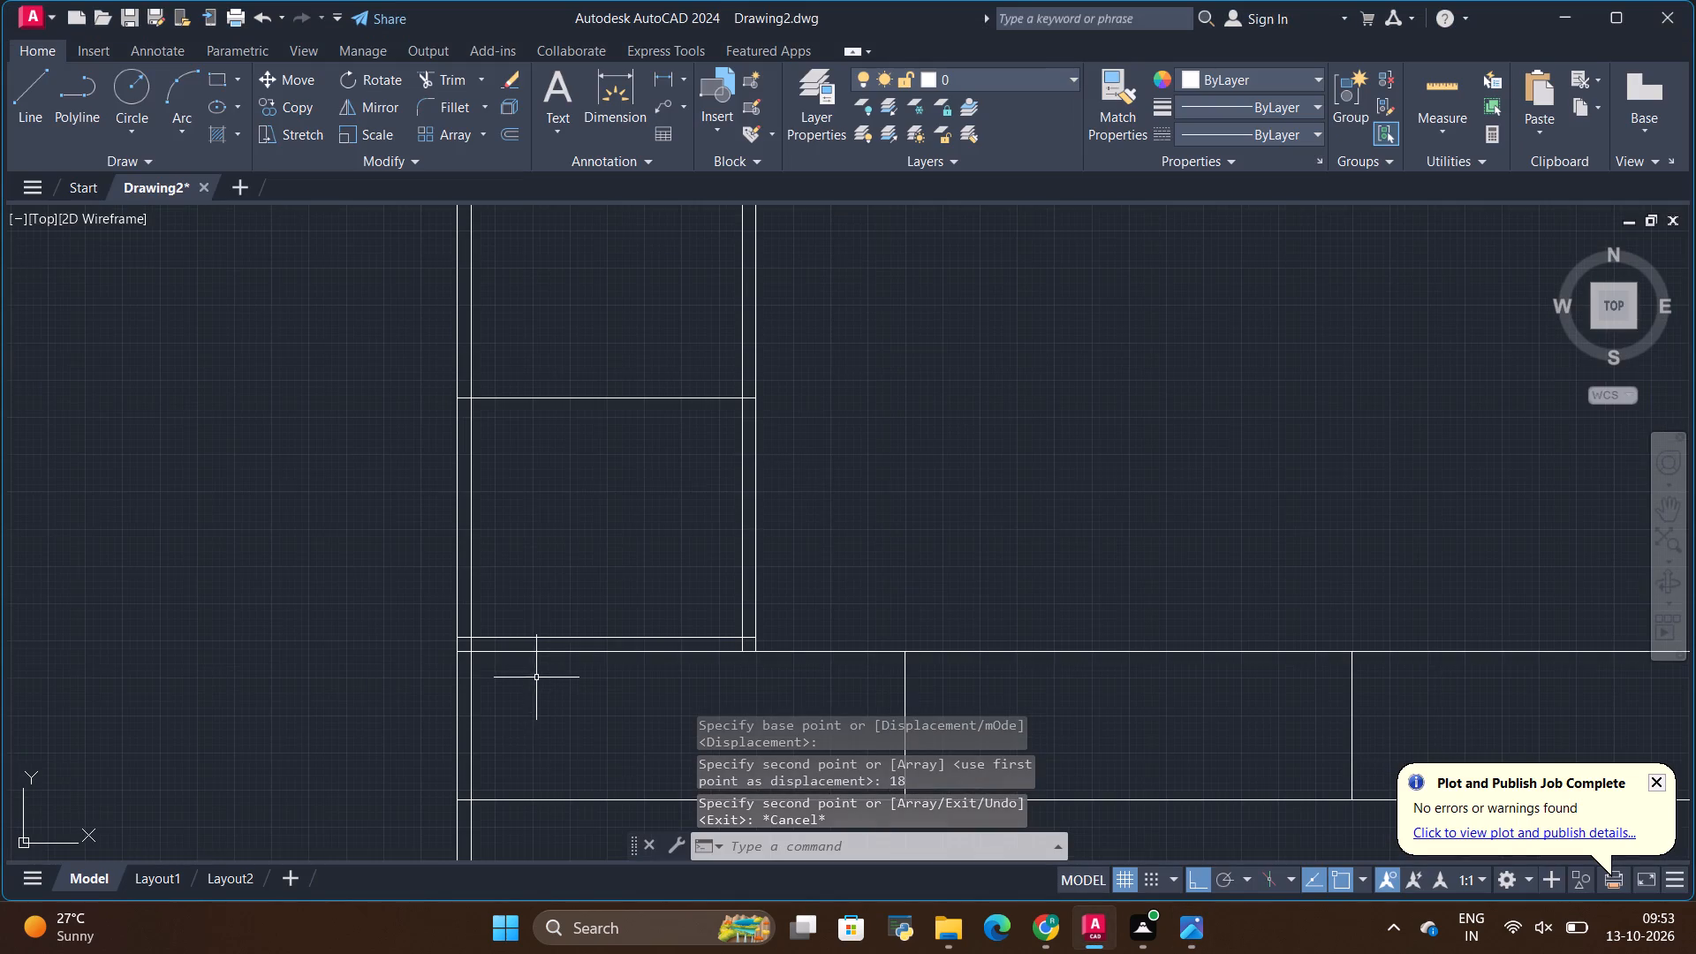
scroll(568, 465, down, 4)
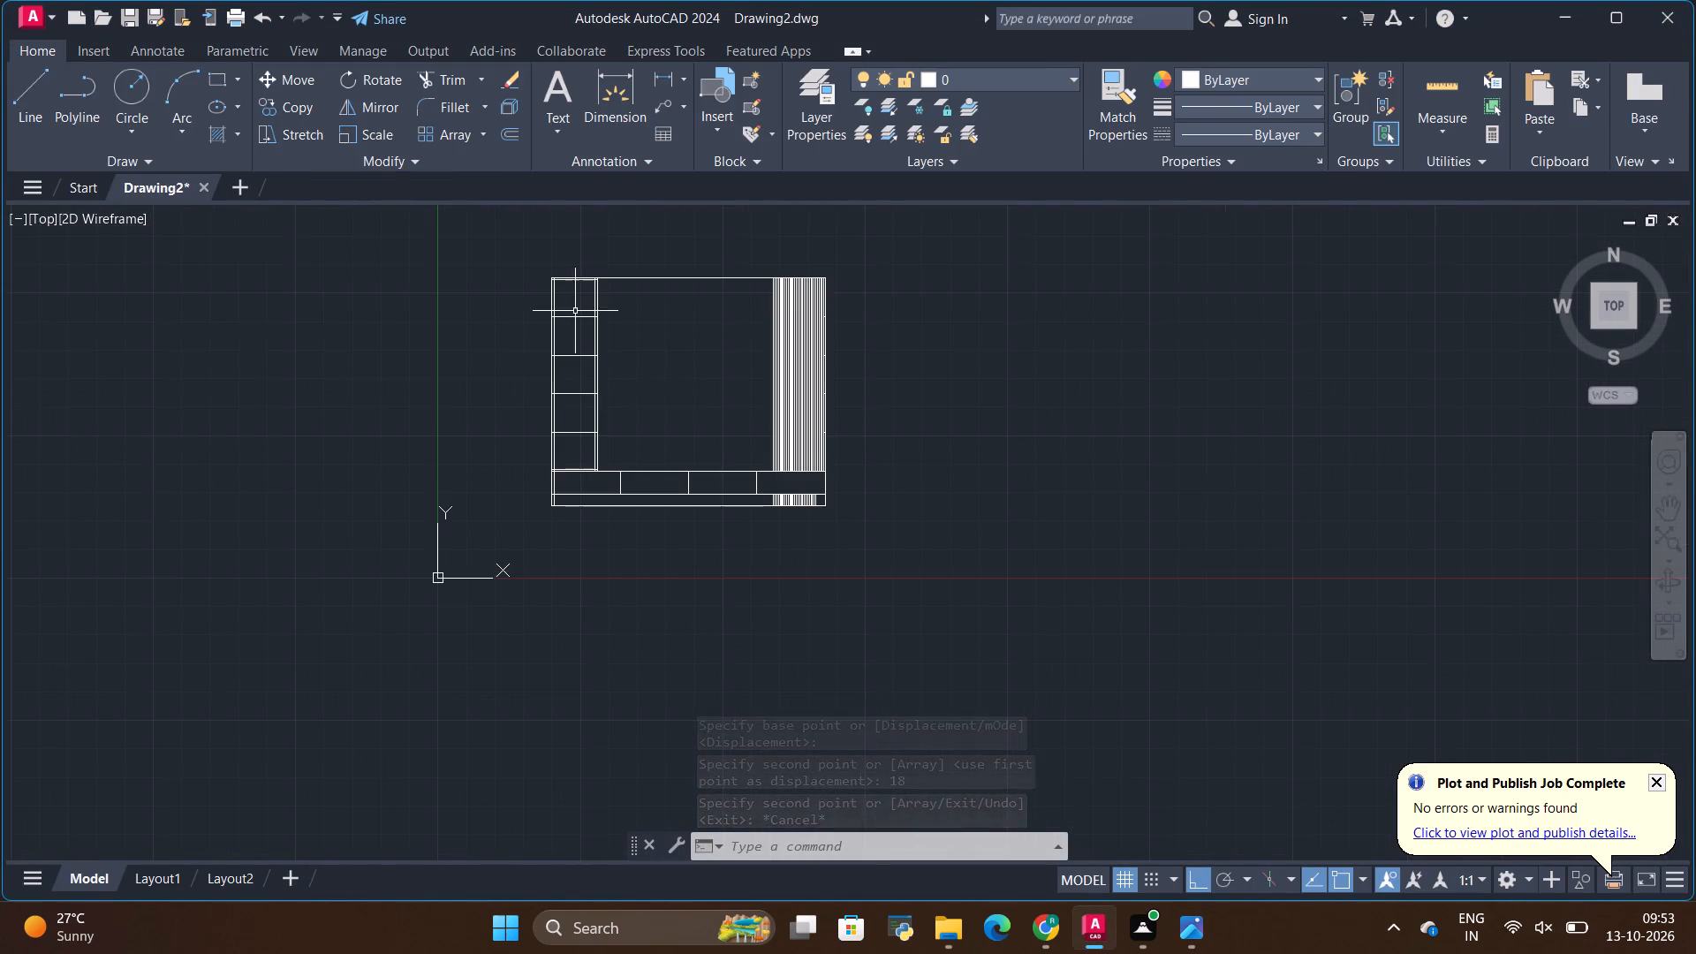
scroll(576, 298, up, 3)
click(574, 368)
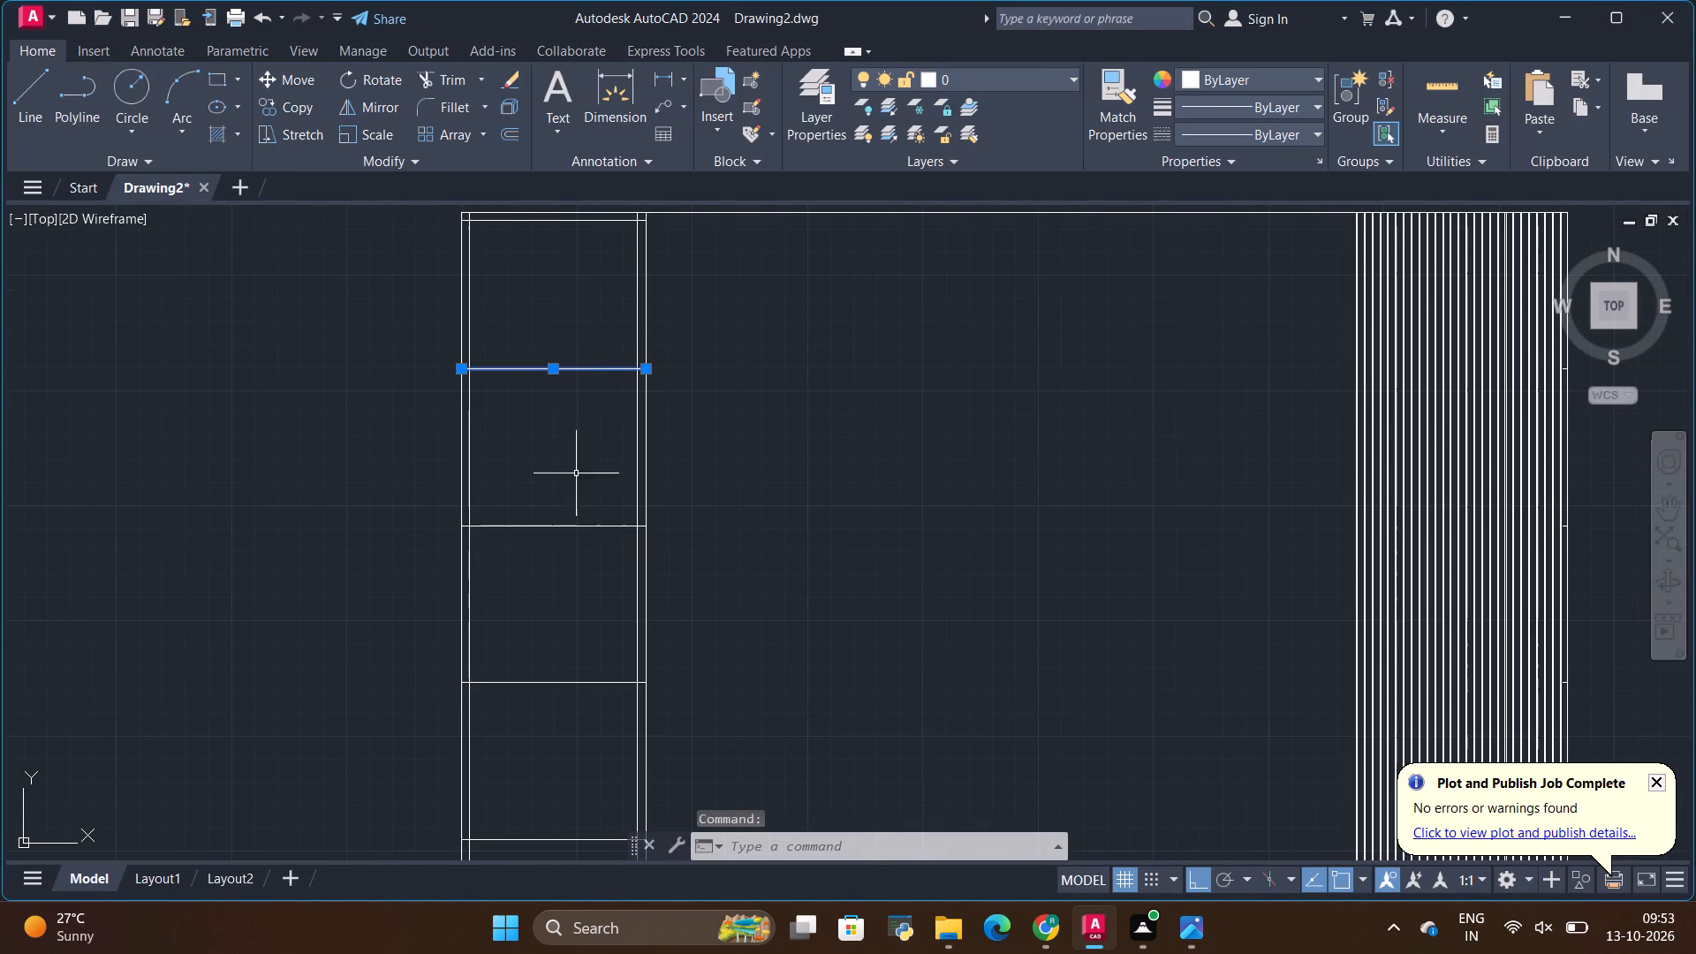
click(576, 529)
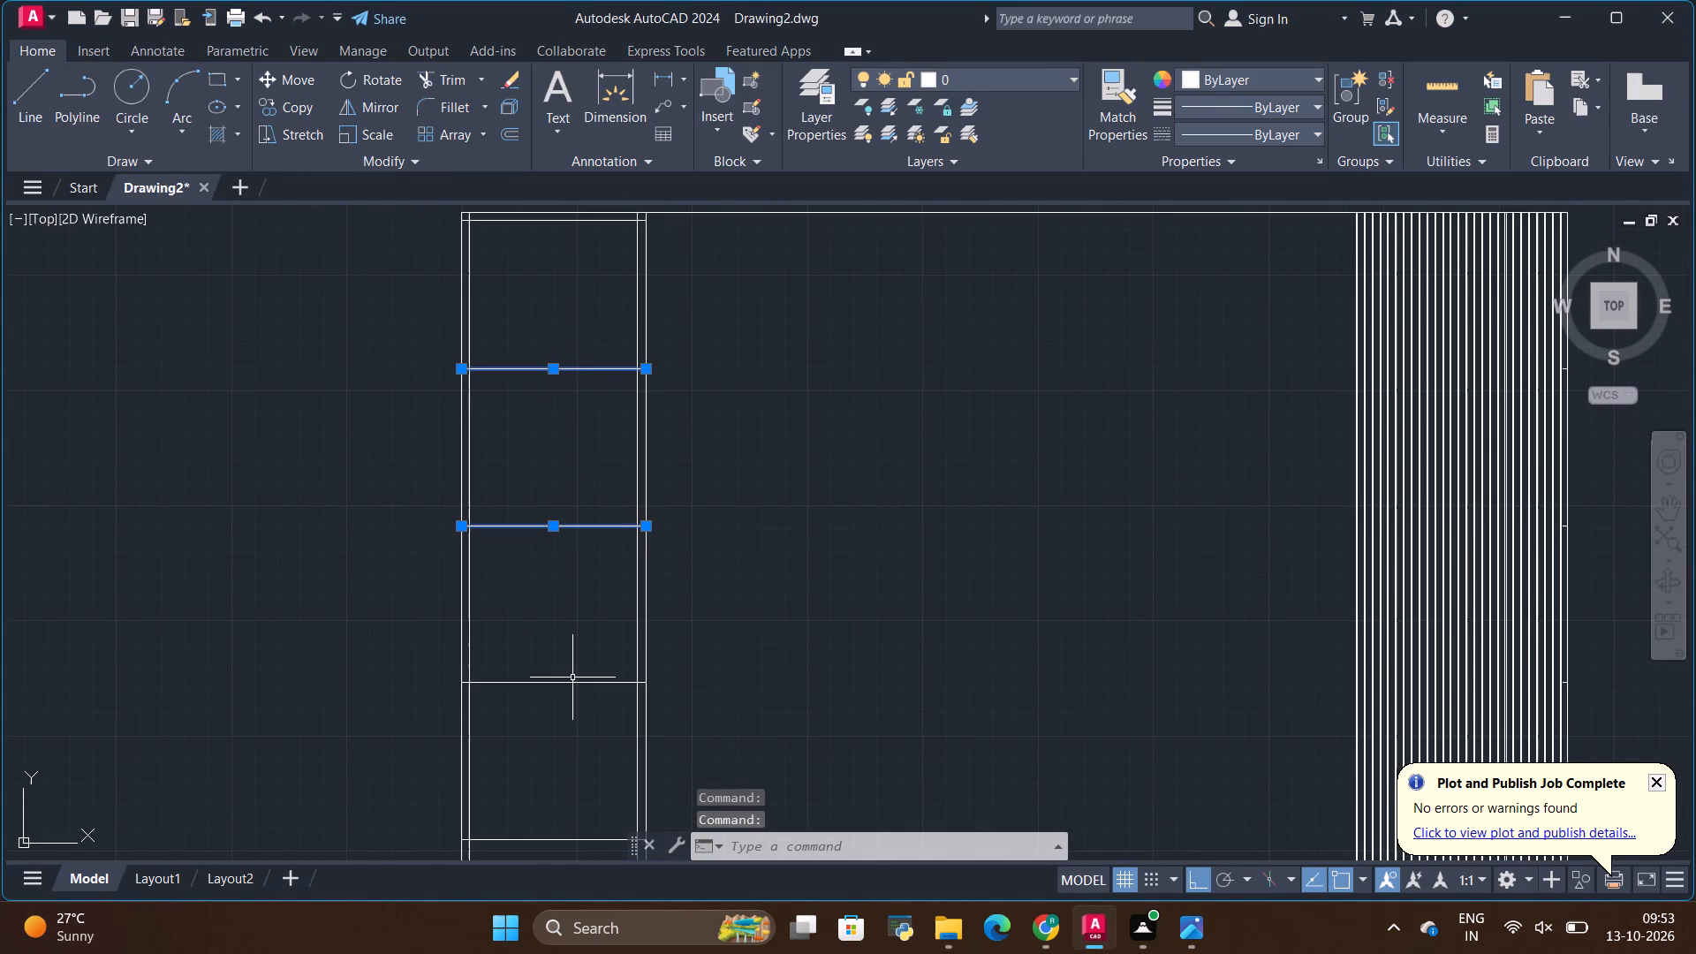
click(572, 682)
scroll(581, 481, down, 1)
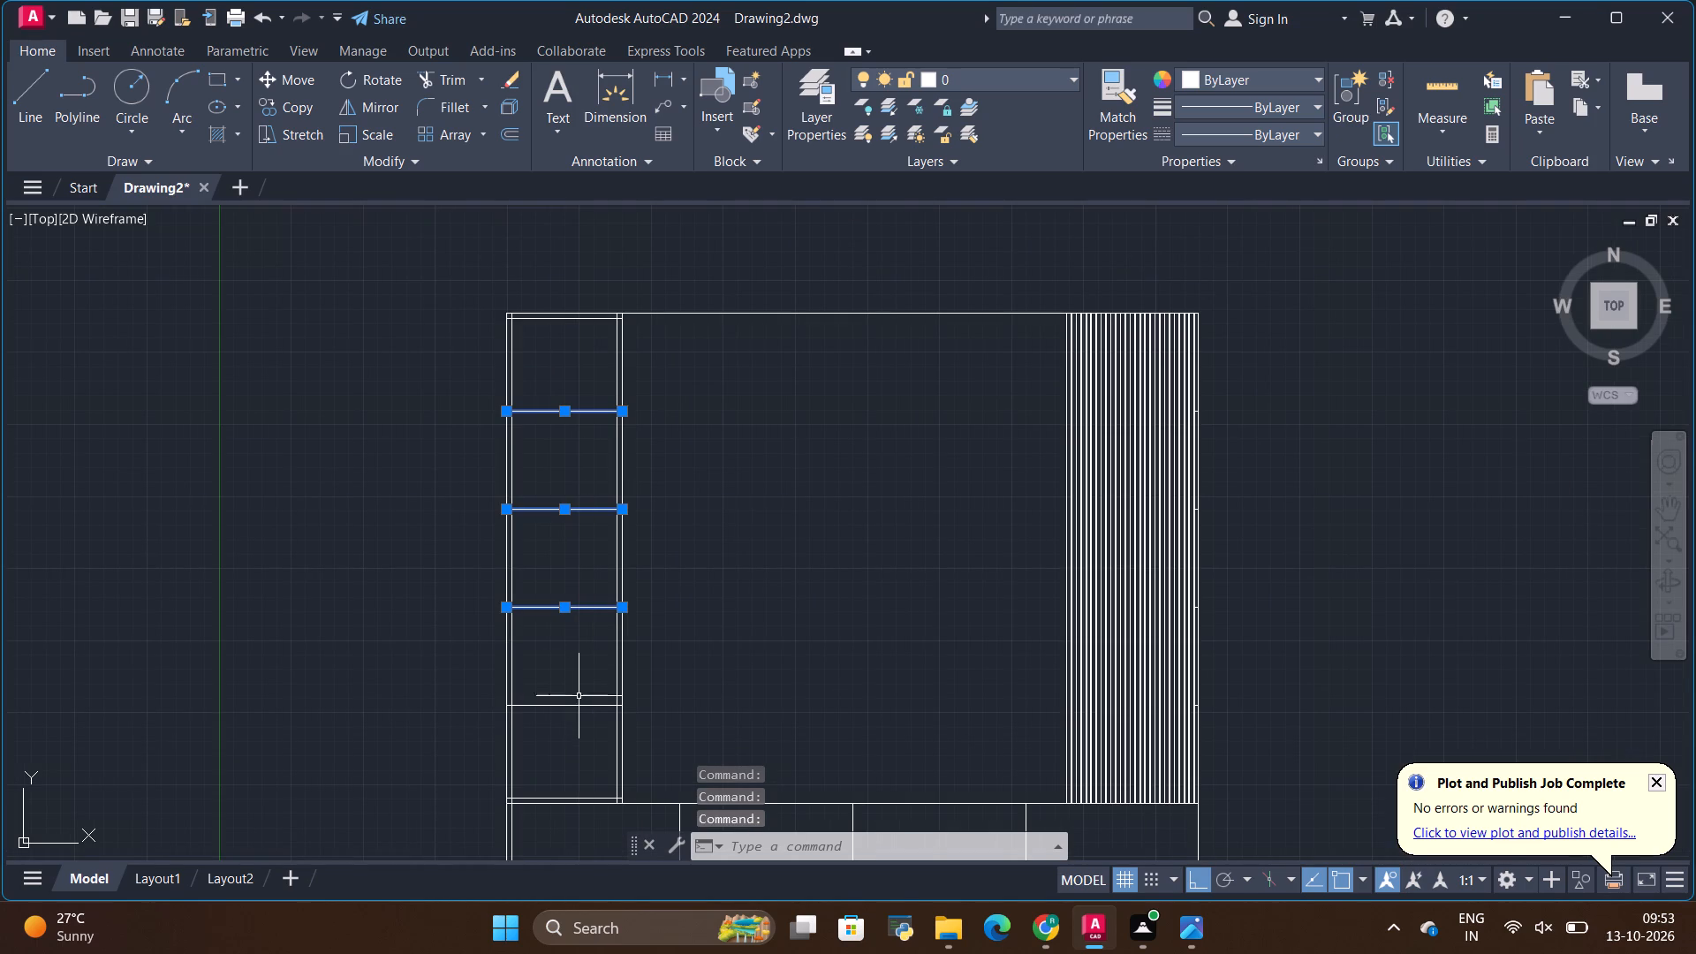
click(579, 707)
click(297, 108)
scroll(496, 383, up, 3)
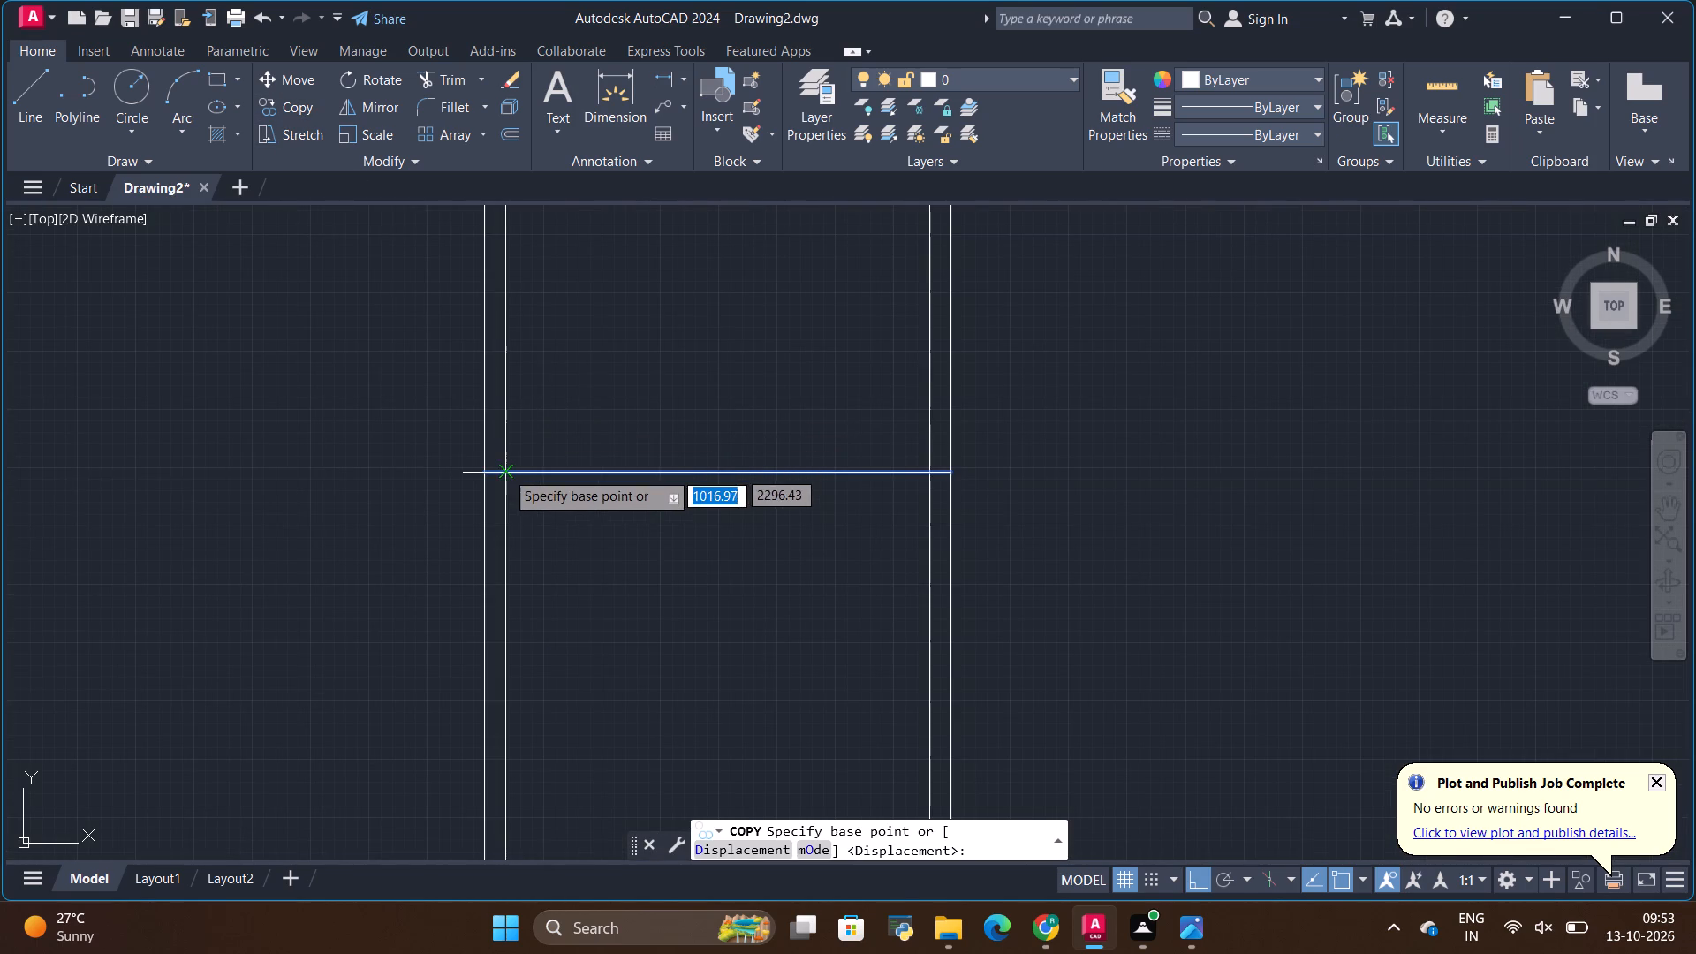
click(503, 473)
key(BackSpace)
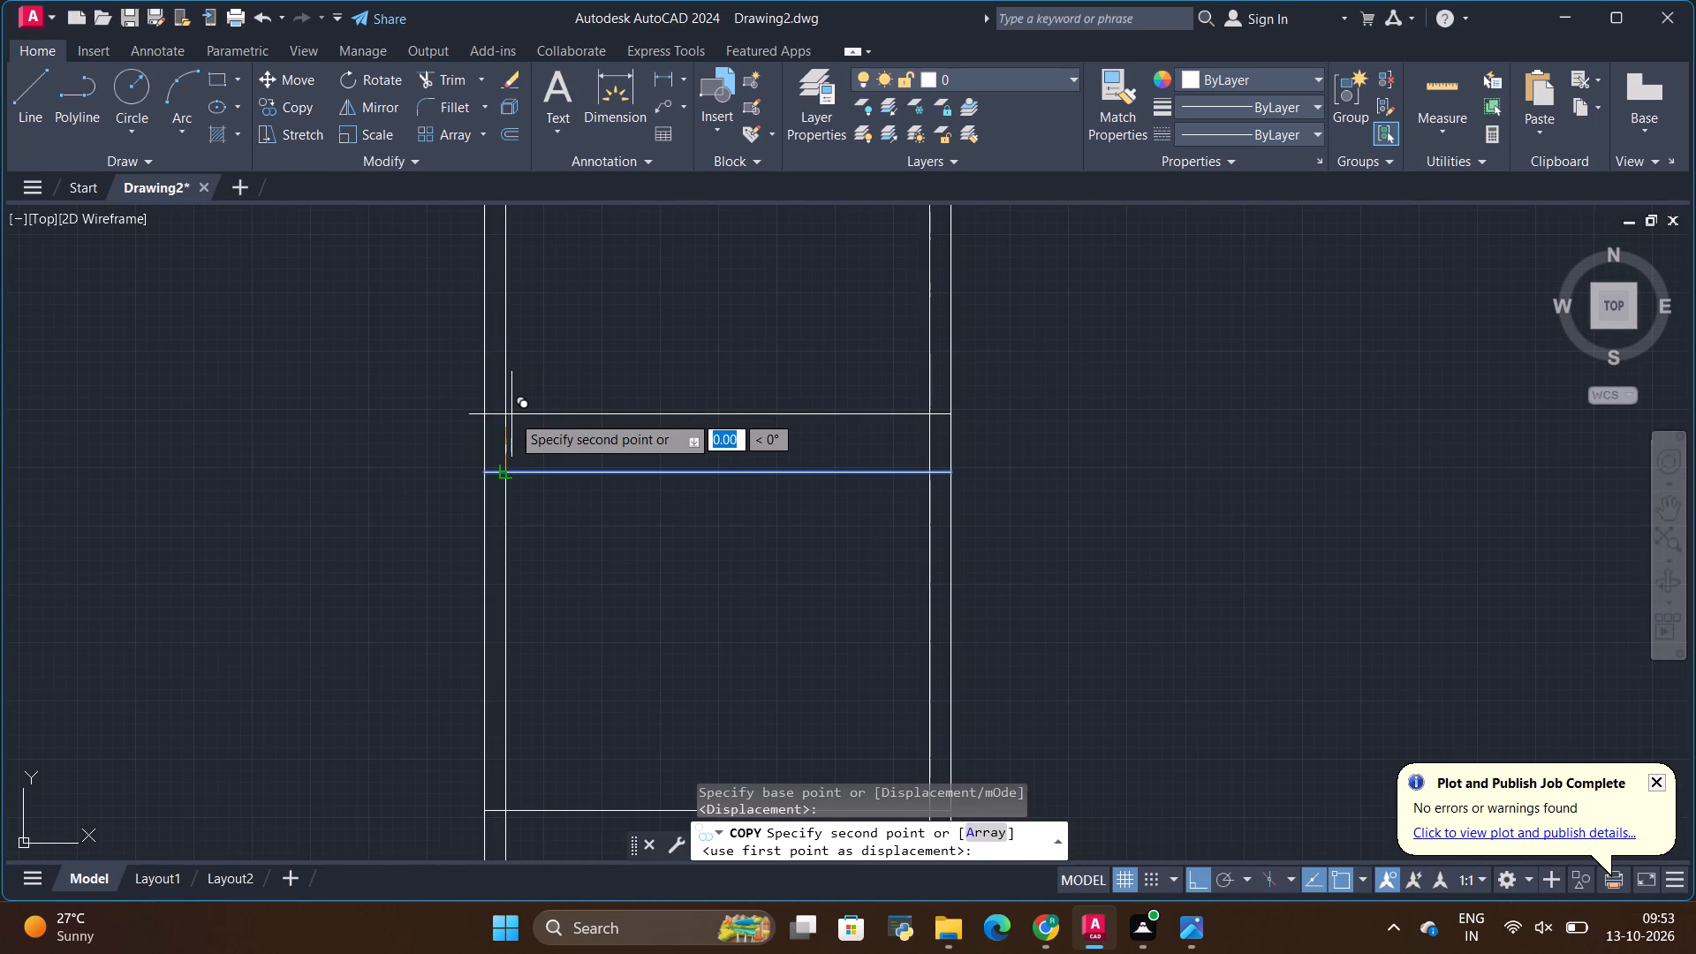
key(9)
key(Return)
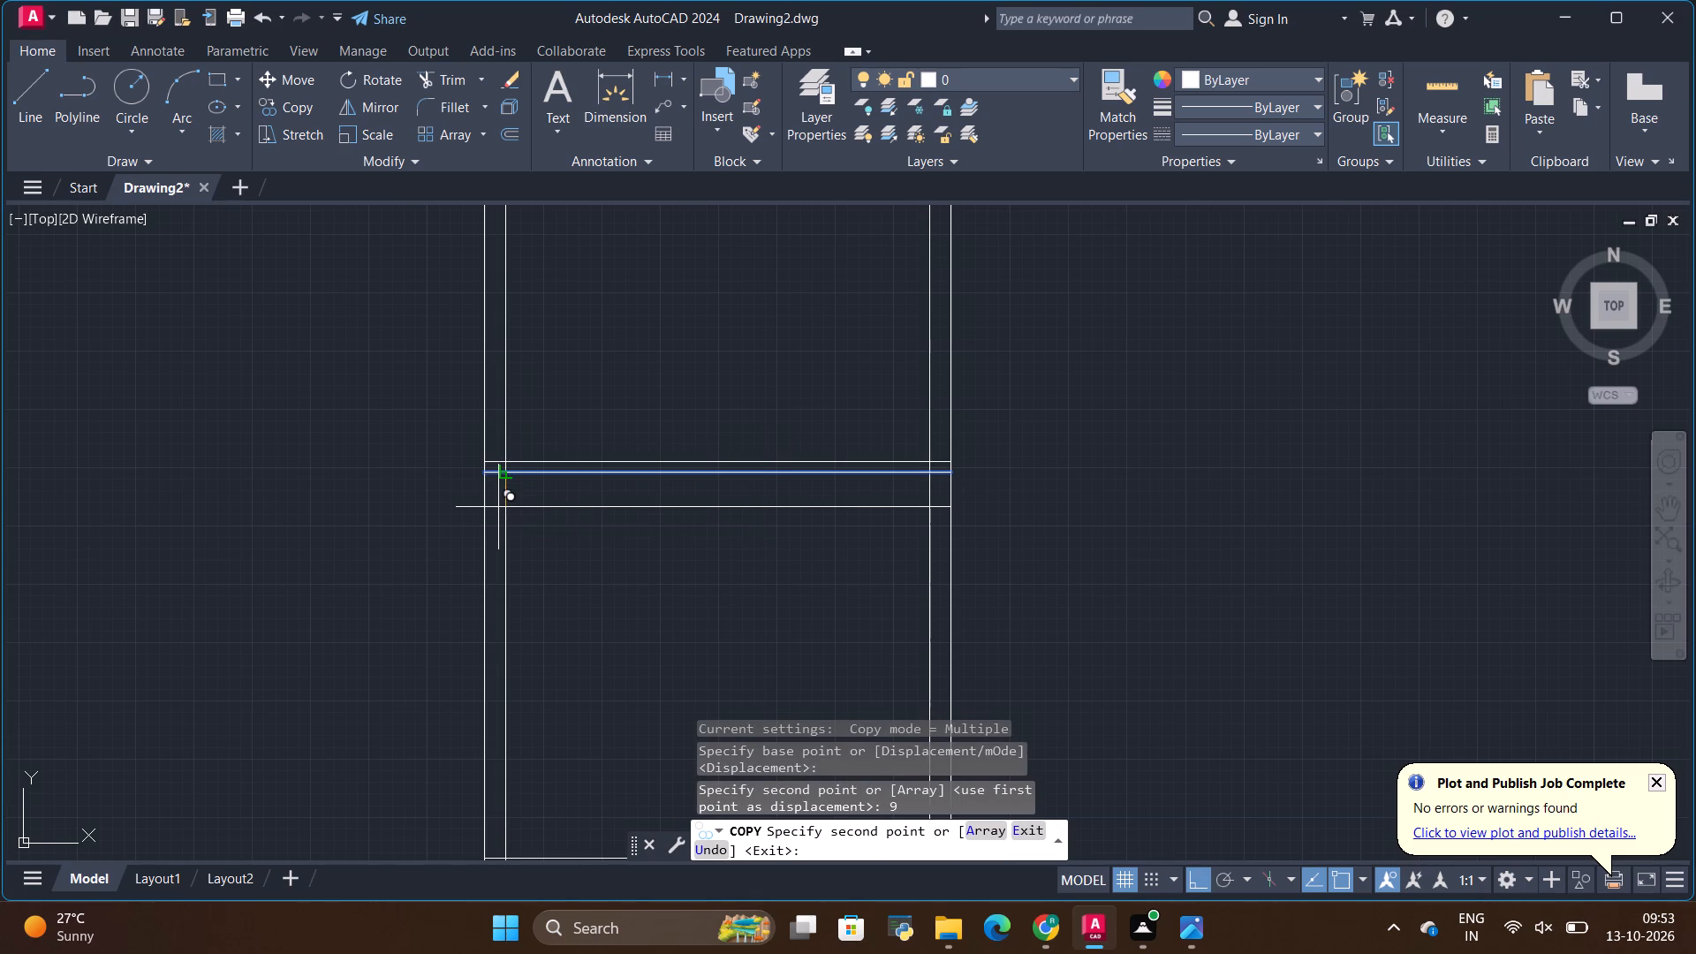
key(9)
key(Return)
key(Escape)
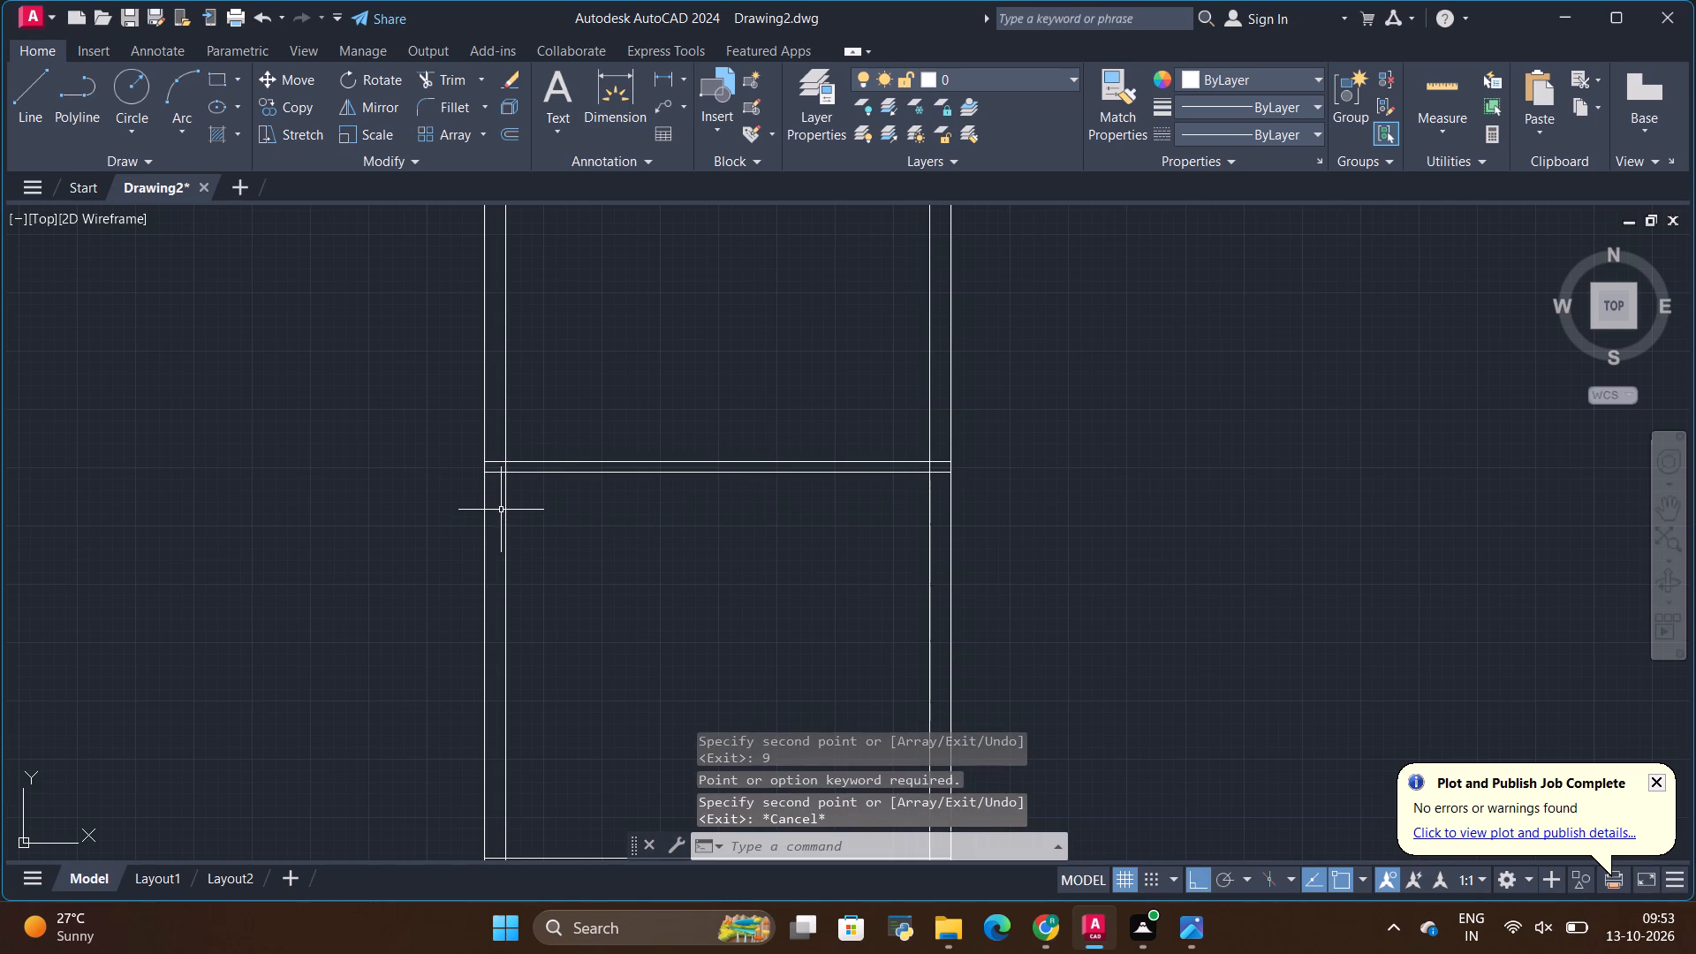
Copy the four original shelf lines 9 mm downward to form the shelves' lower edges.
click(524, 473)
scroll(533, 475, down, 2)
scroll(550, 646, up, 2)
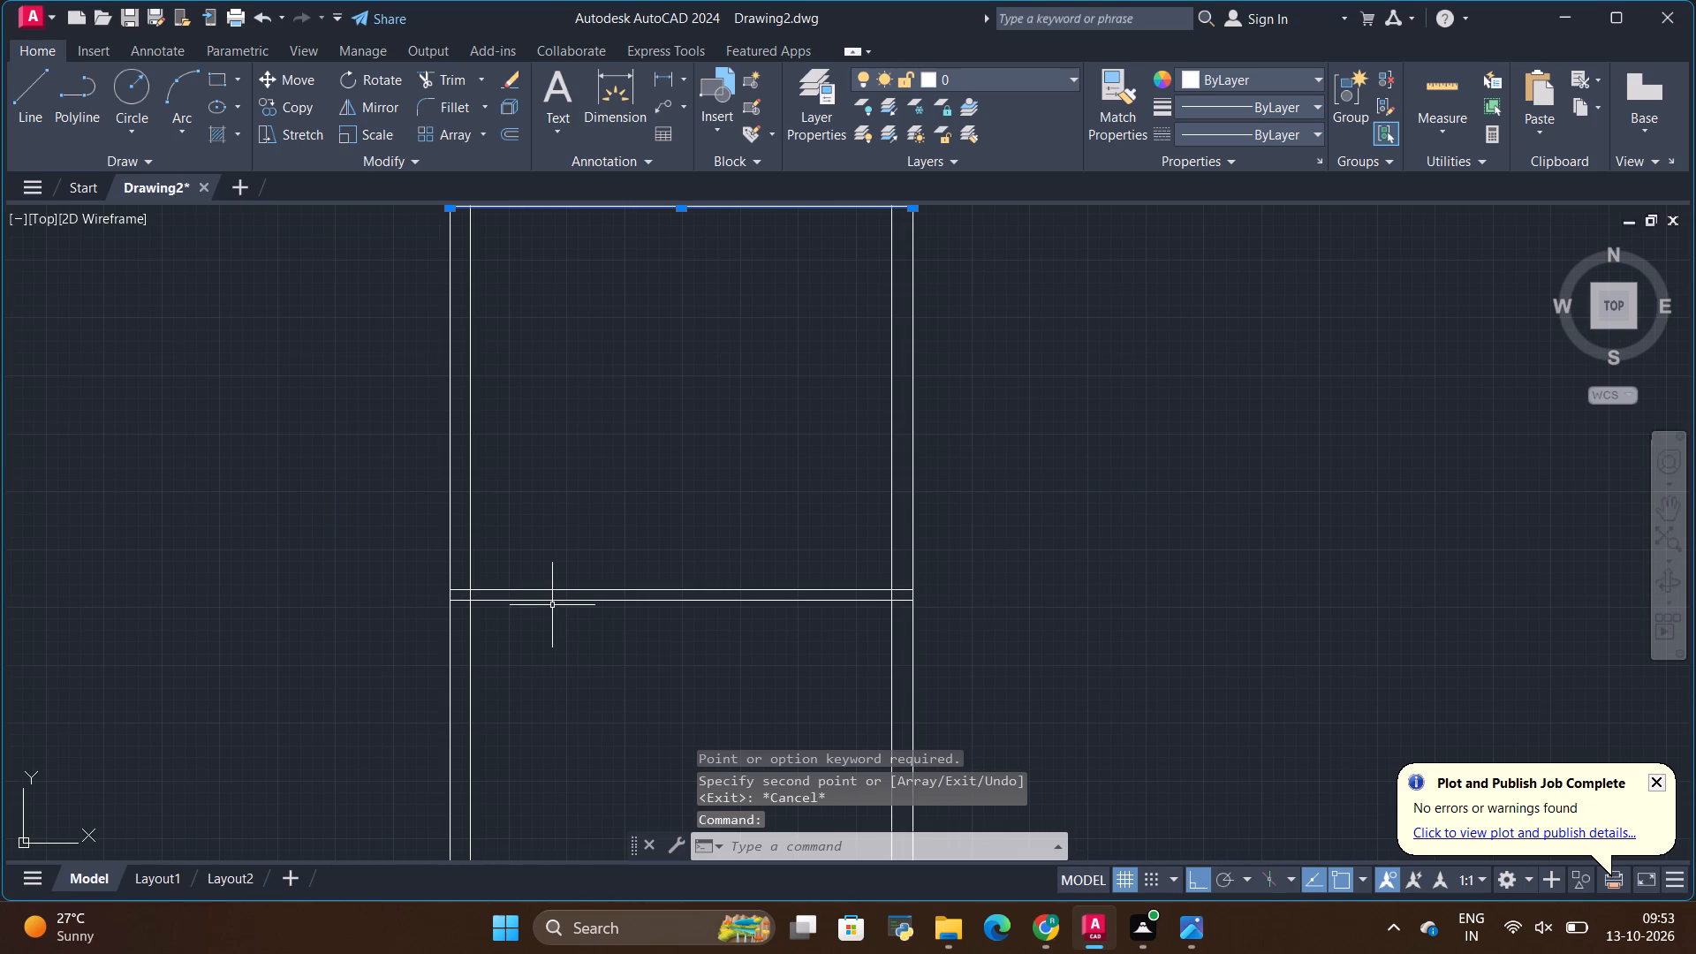
click(552, 602)
scroll(585, 490, down, 2)
scroll(572, 704, up, 1)
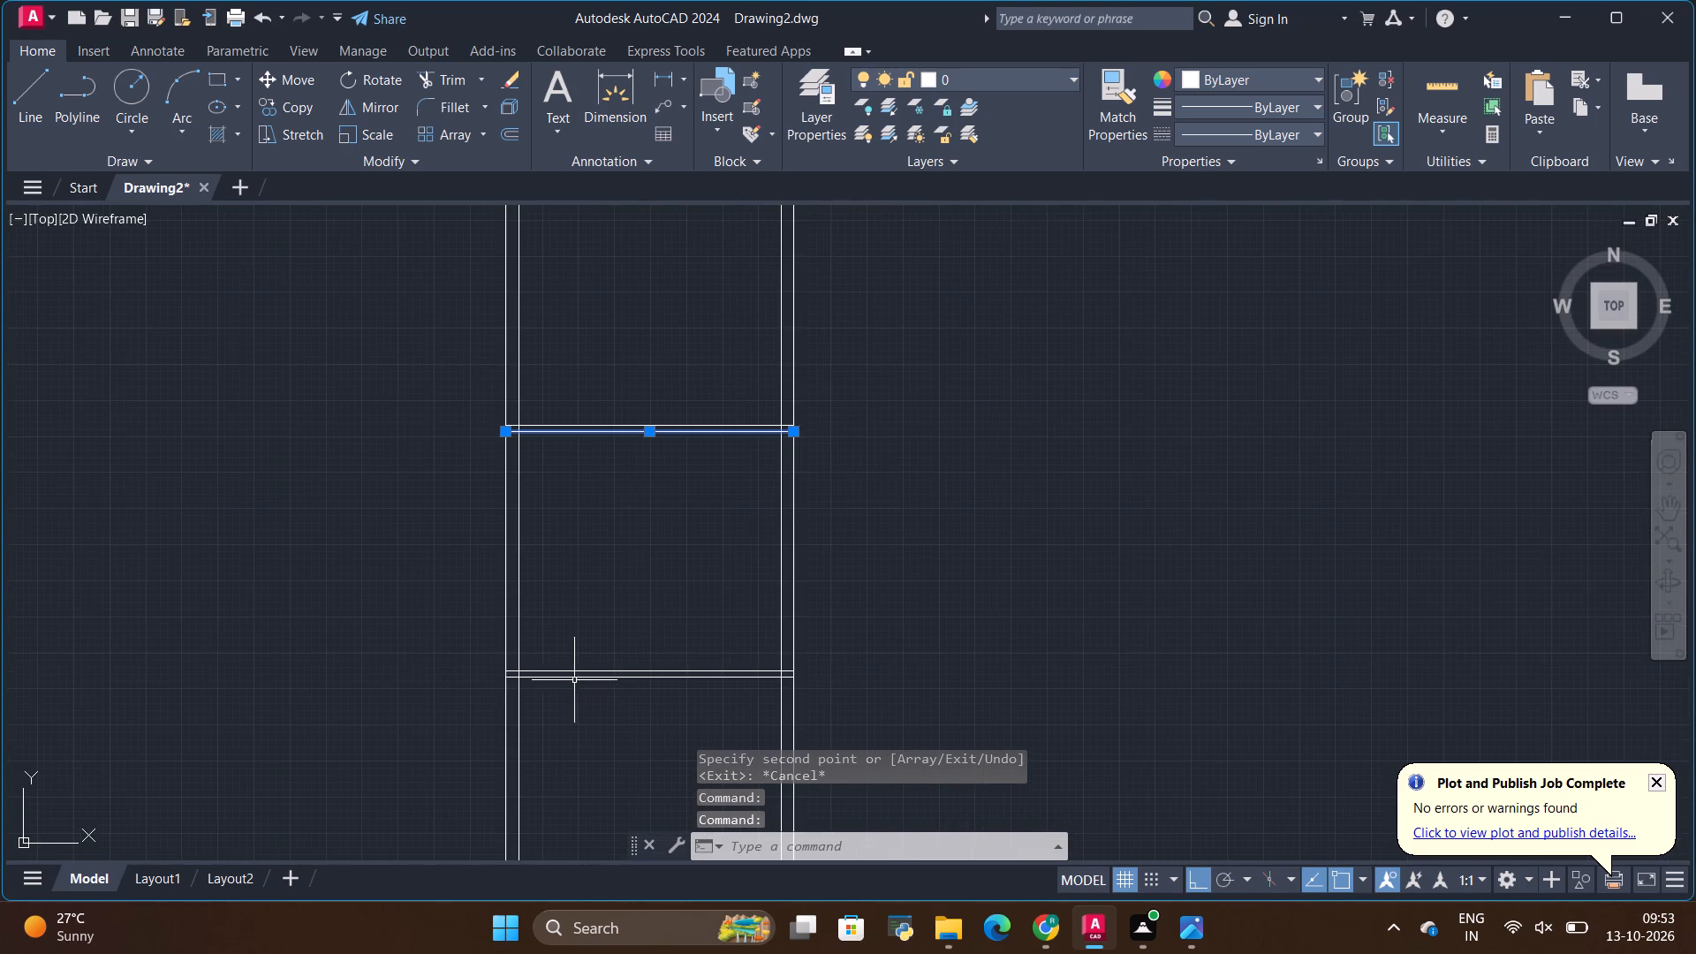
scroll(577, 670, up, 2)
click(577, 681)
scroll(639, 471, down, 4)
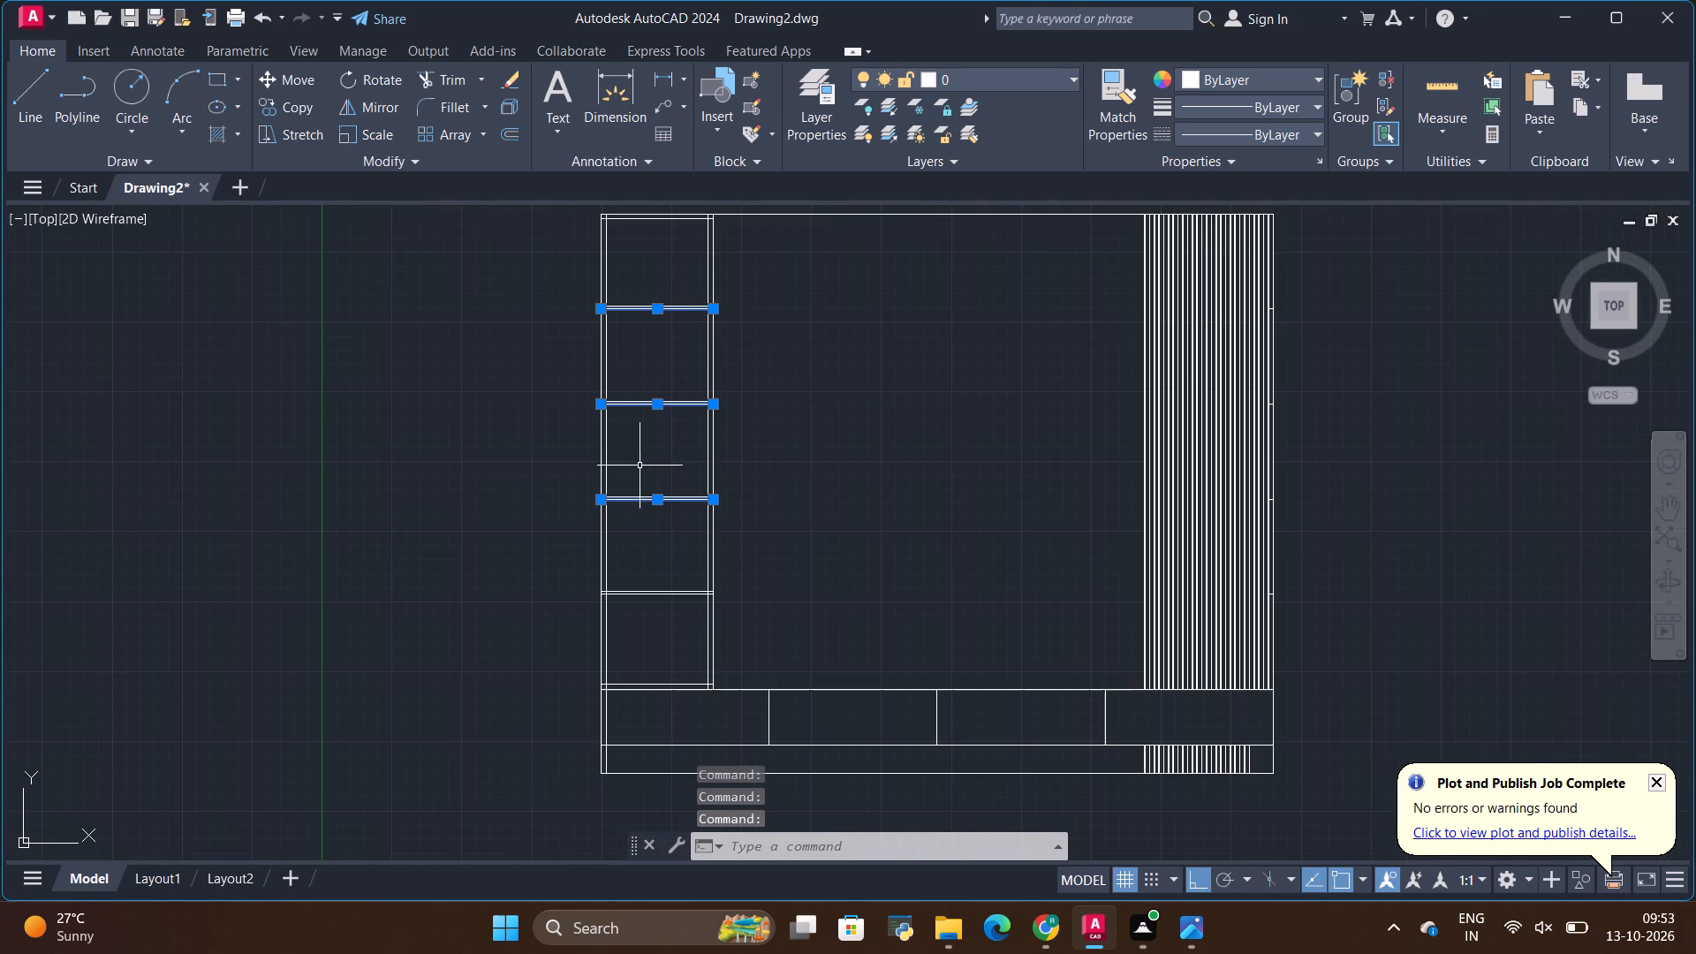
scroll(629, 623, up, 5)
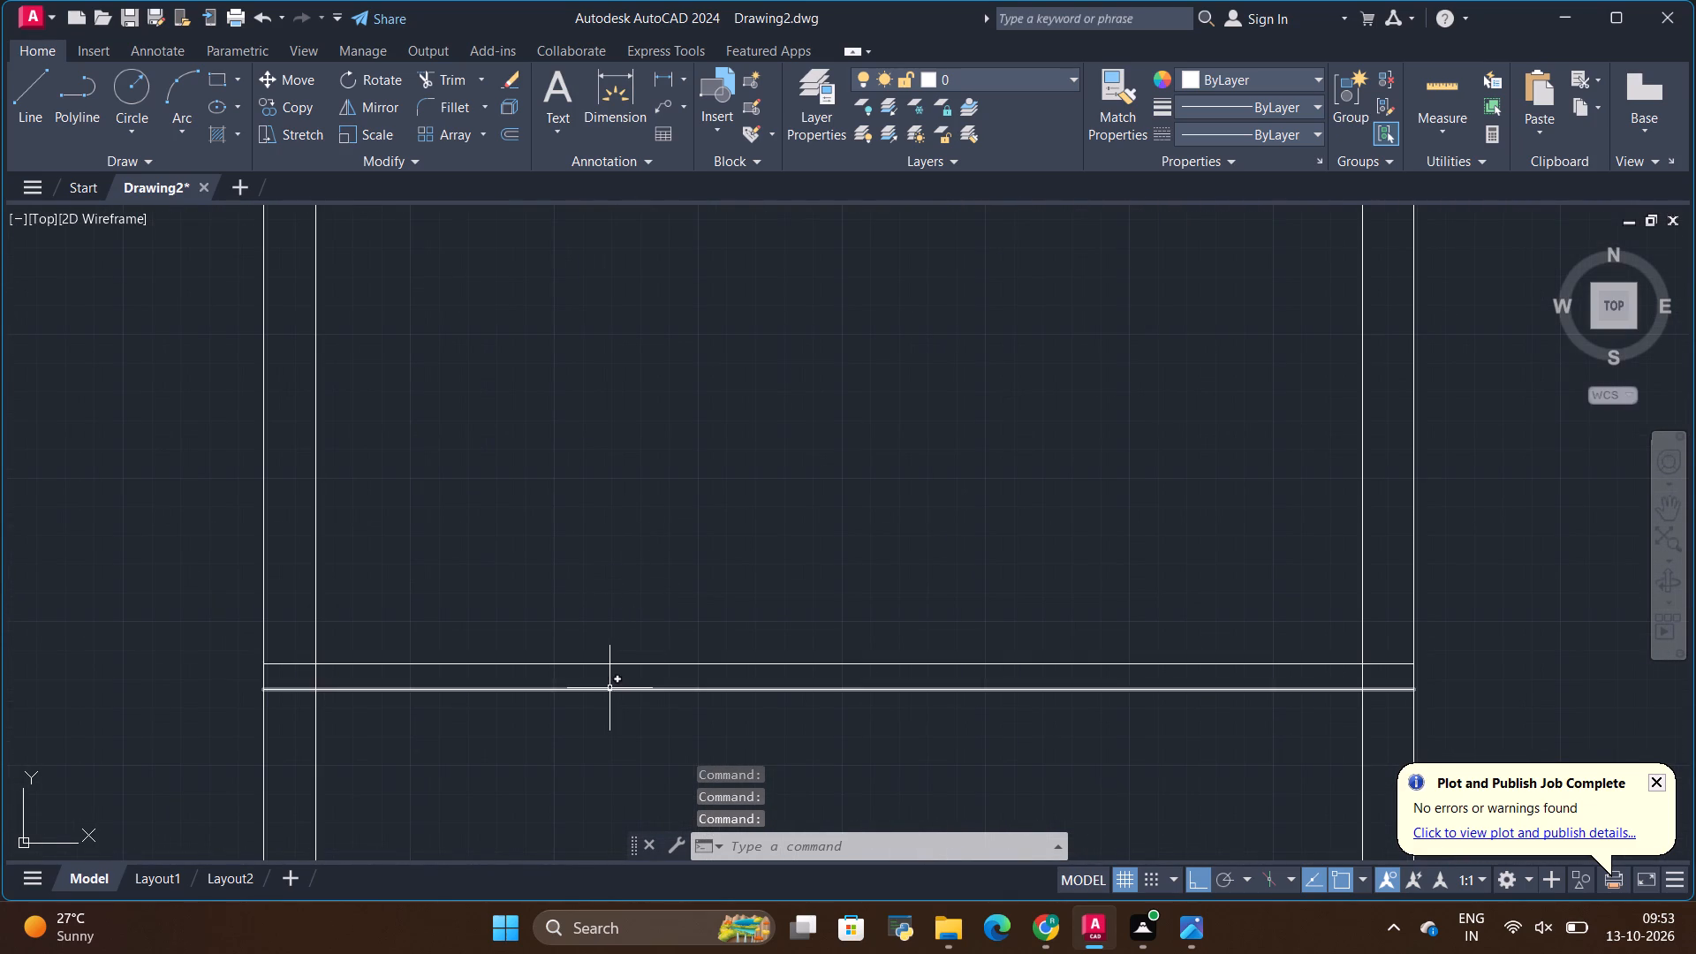
click(609, 688)
click(304, 103)
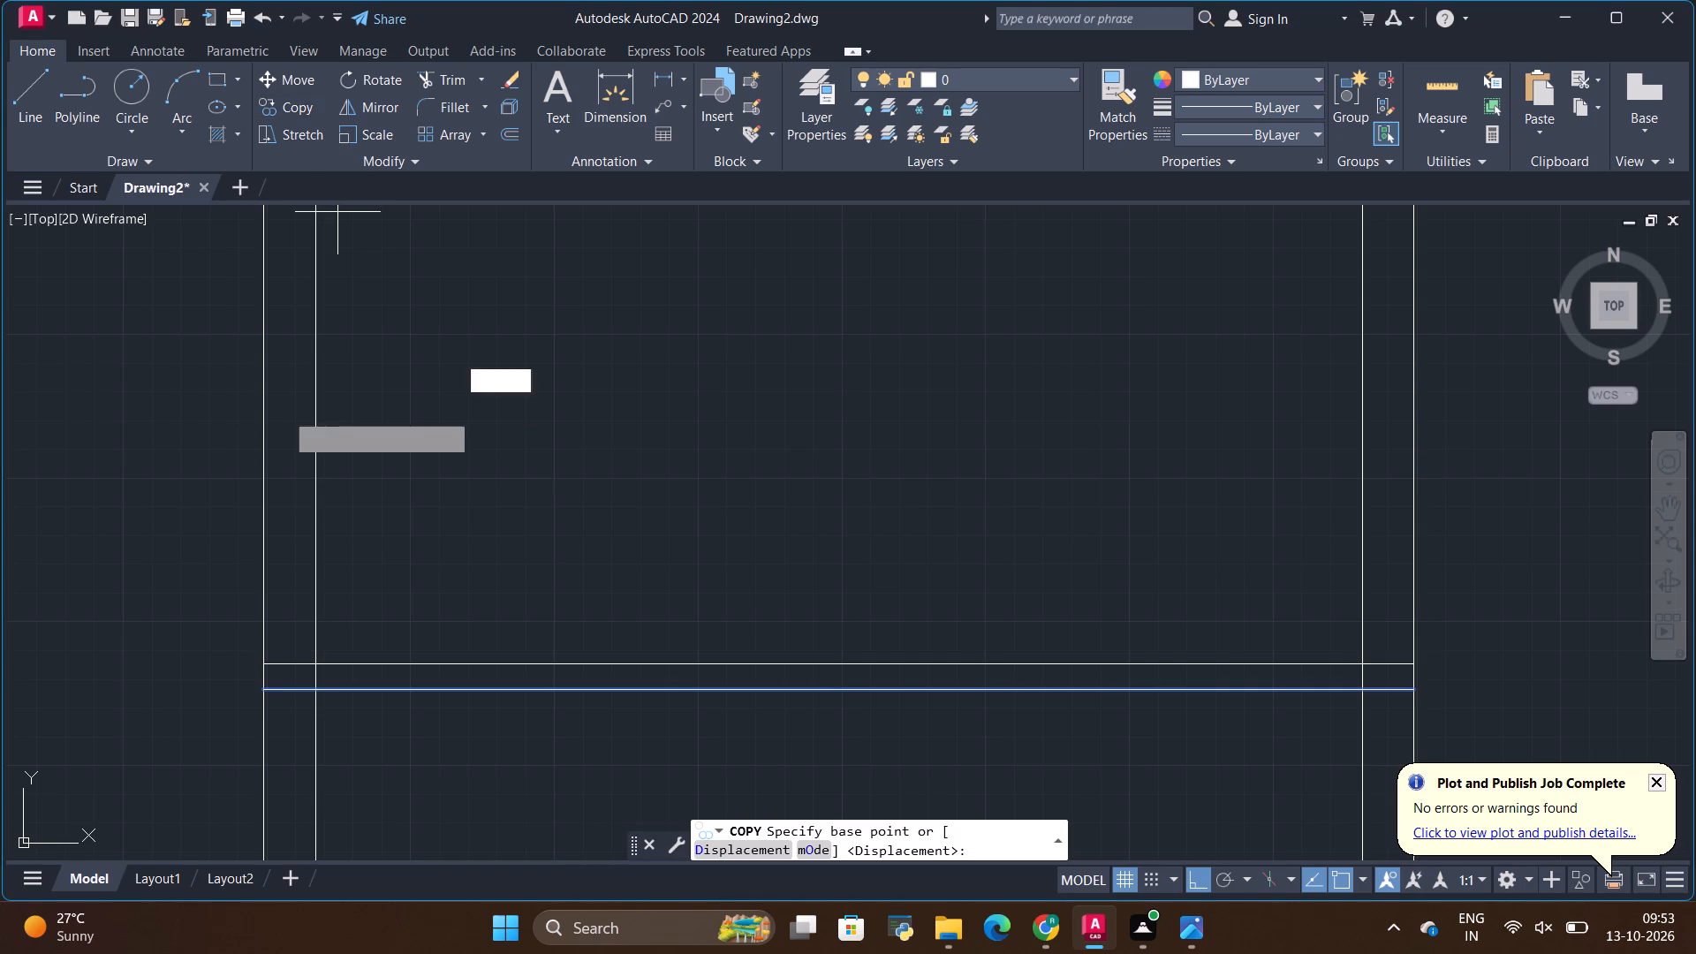
click(311, 692)
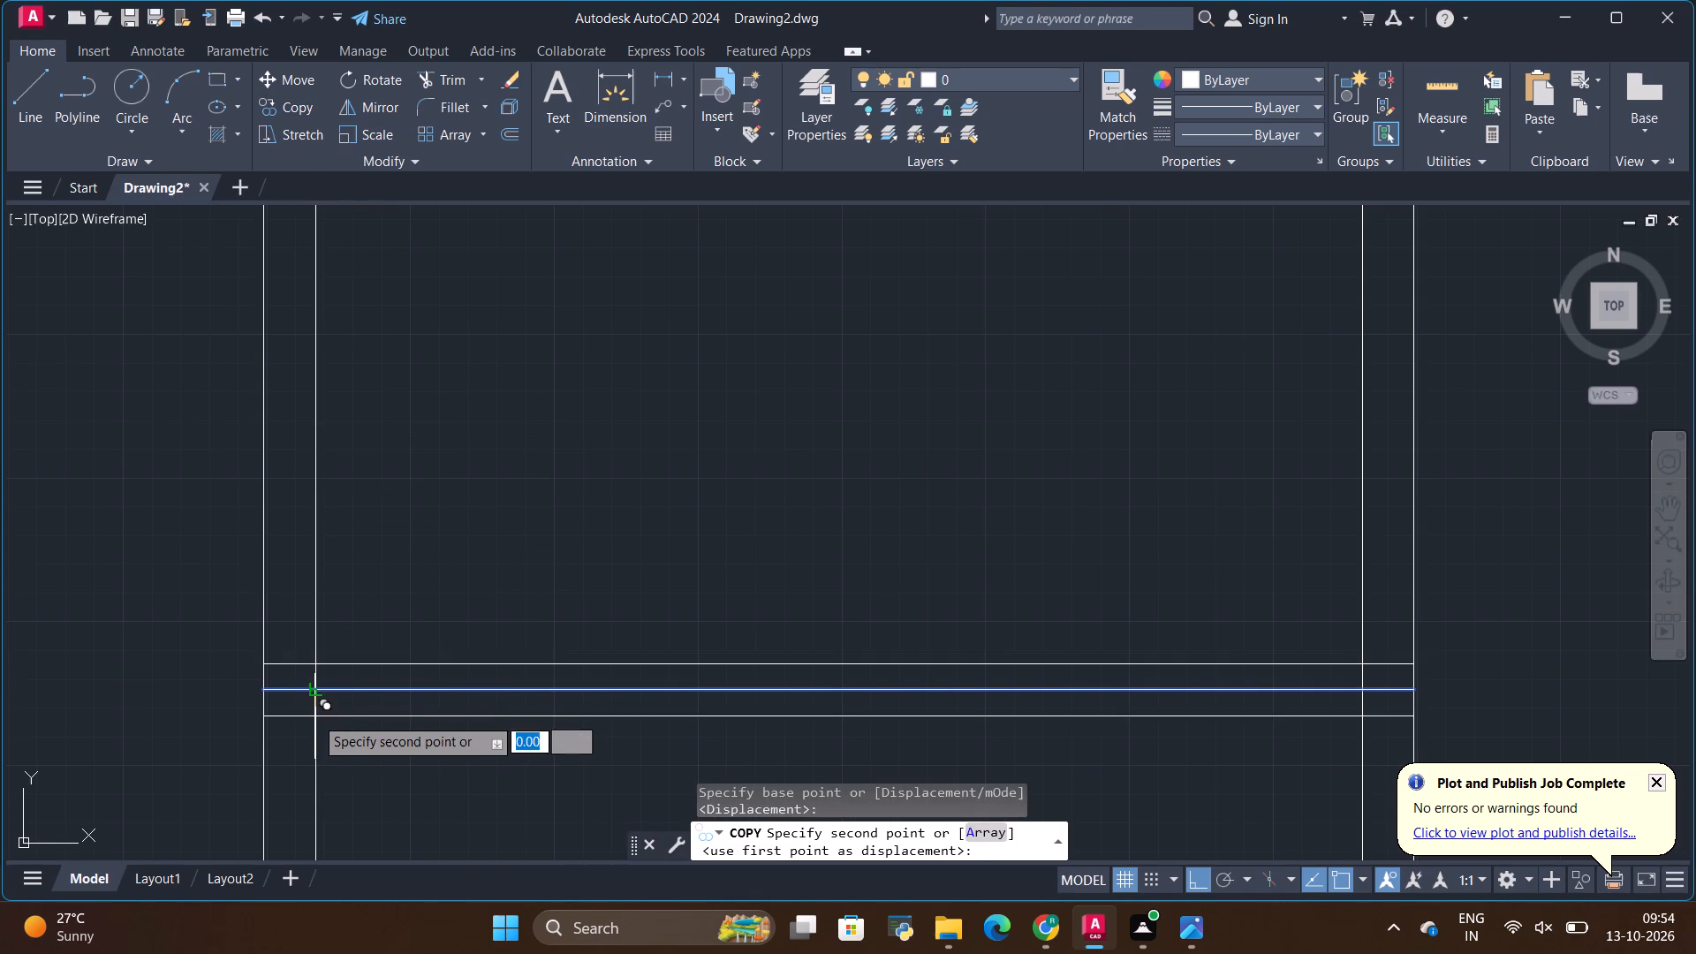
key(BackSpace)
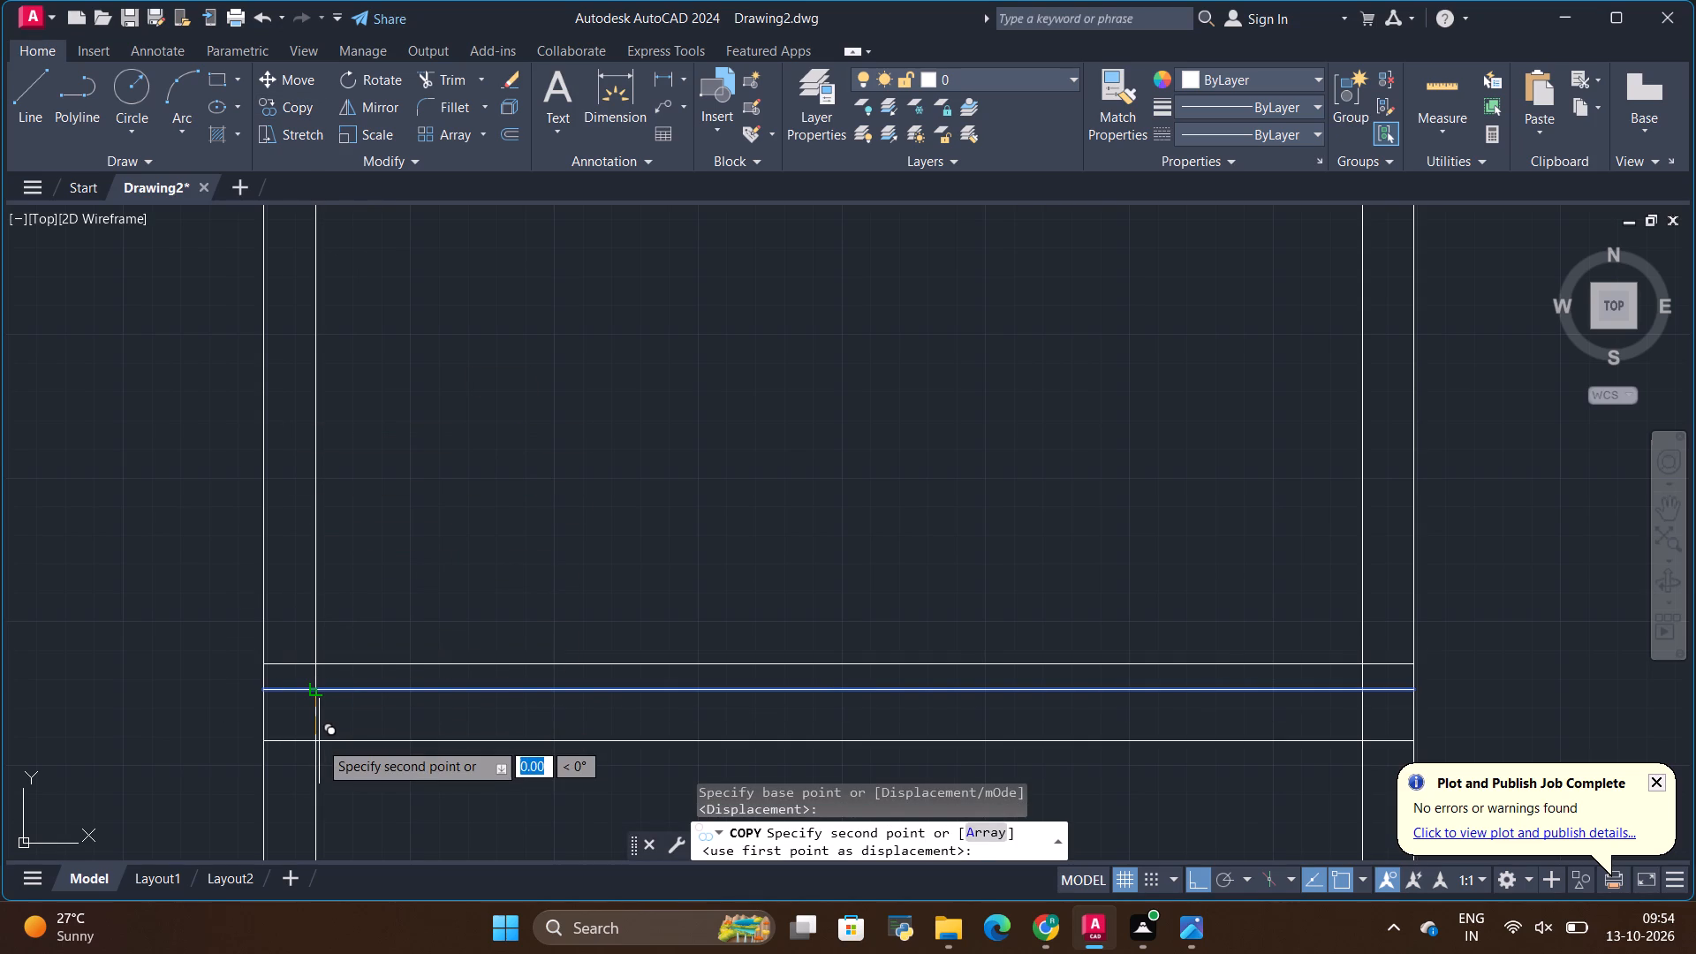
key(9)
key(Return)
key(Escape)
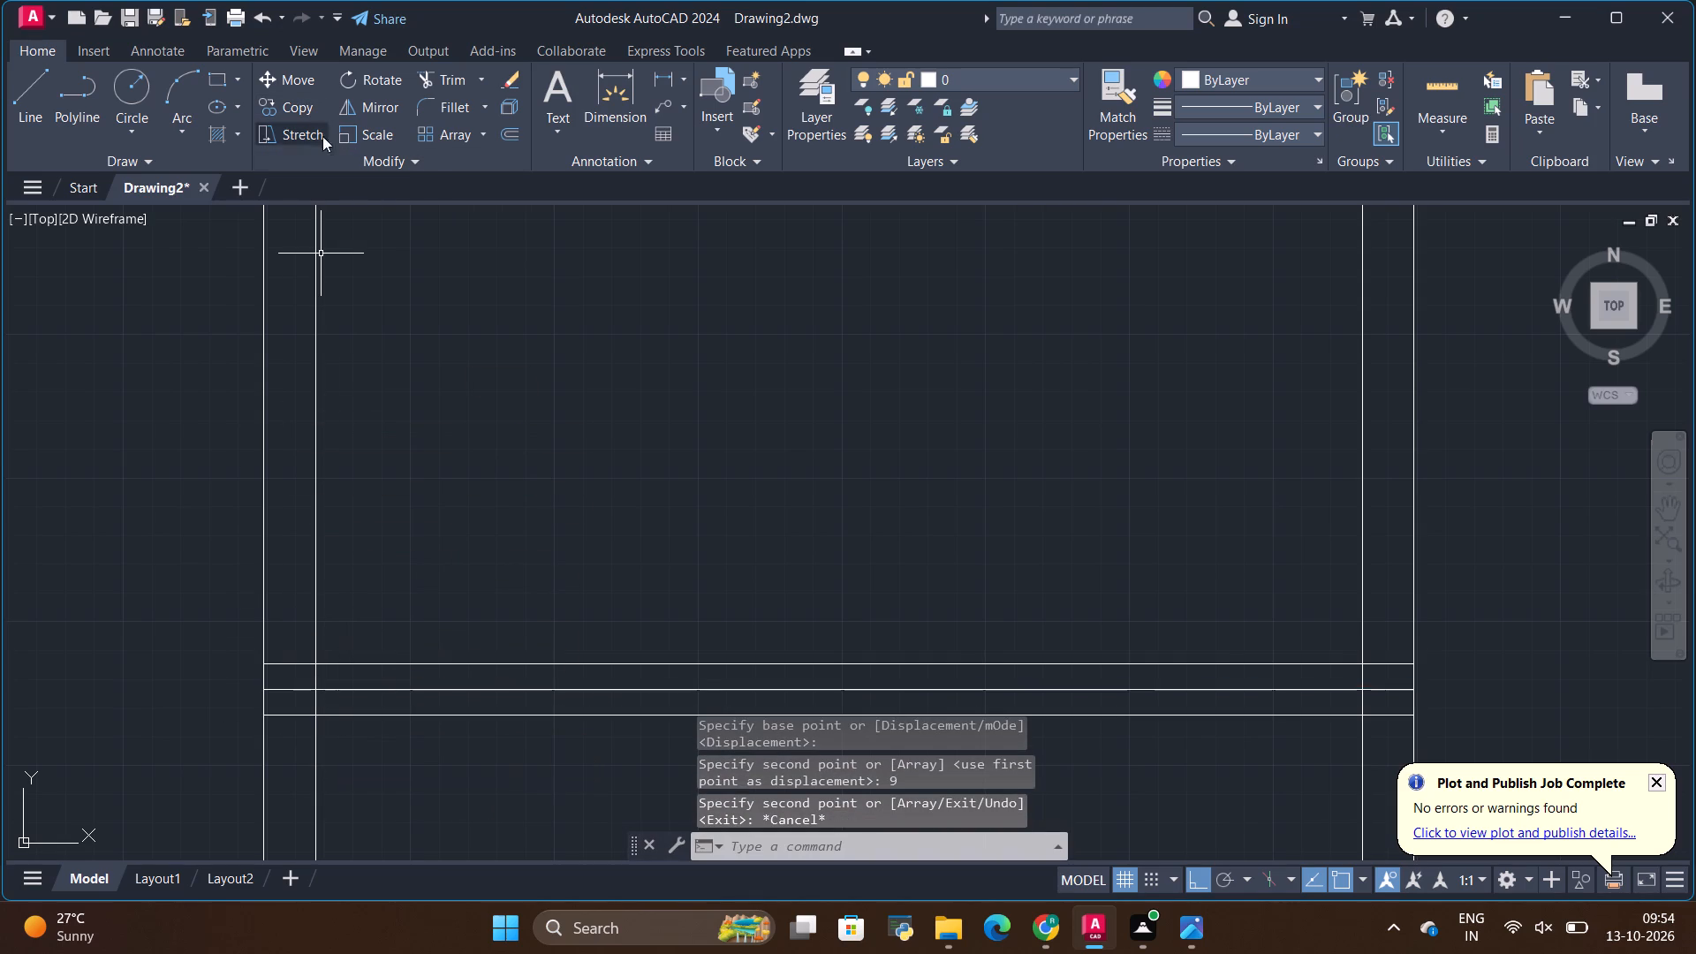
Trim the lowest shelf at both side panels, removing the overlapping line ends, its centre line and the panel edges crossing it.
click(435, 81)
scroll(444, 553, down, 3)
scroll(467, 585, up, 2)
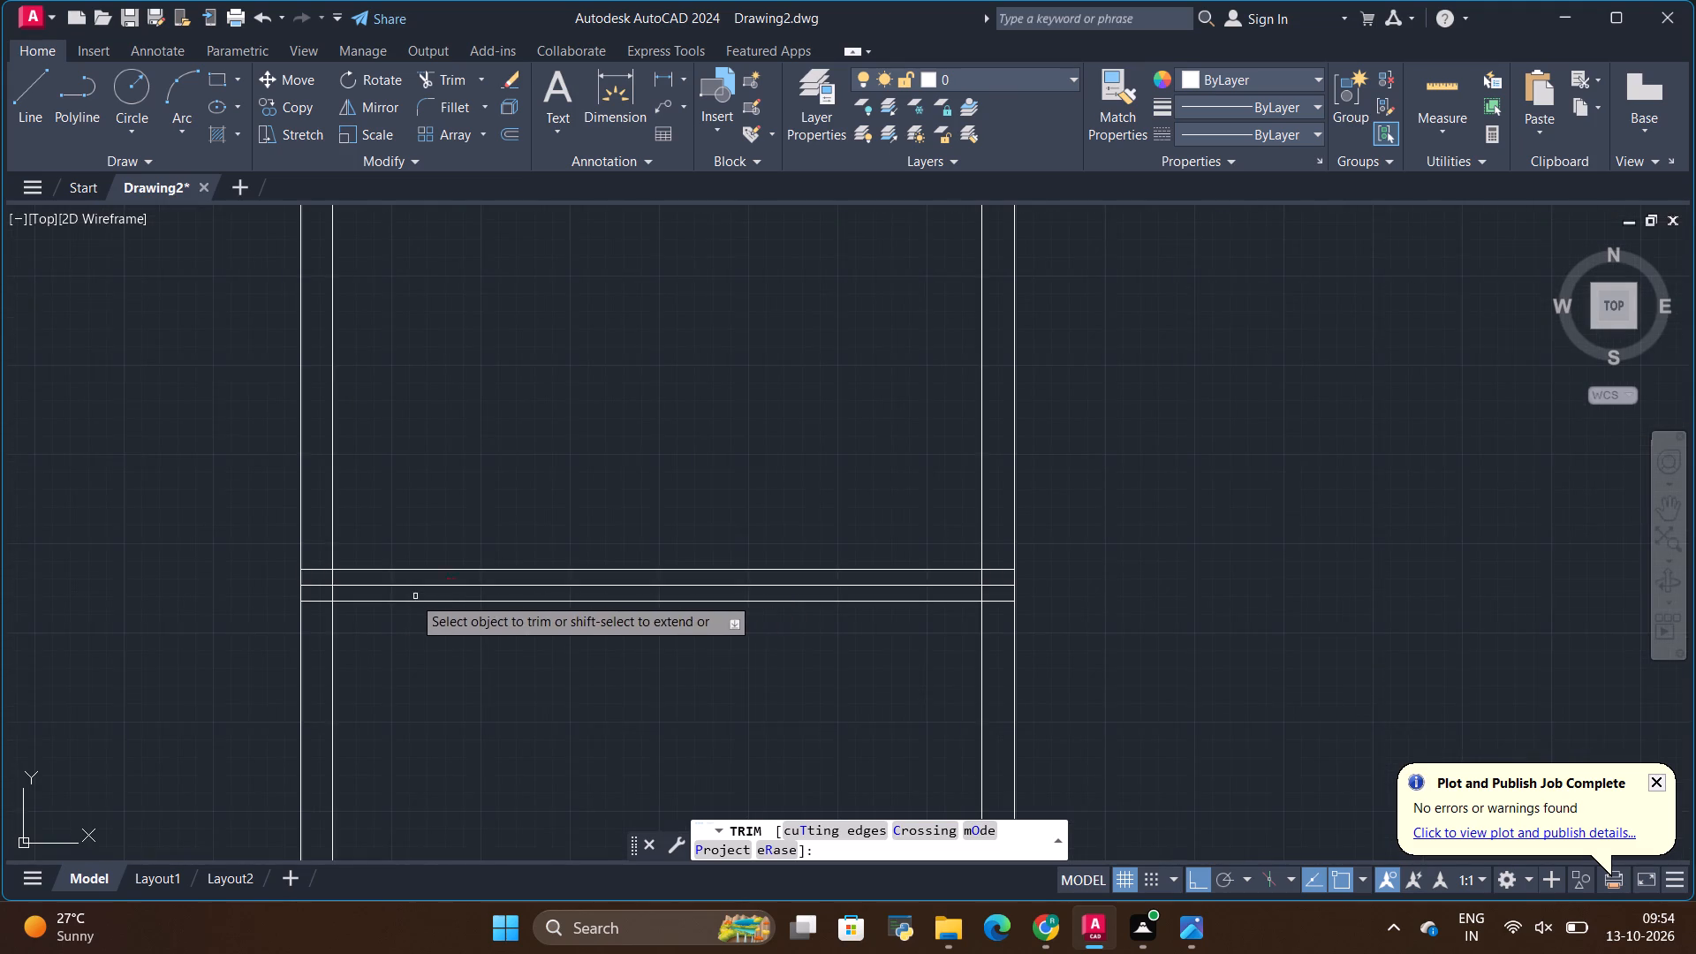
scroll(391, 596, up, 3)
drag(194, 428, 189, 639)
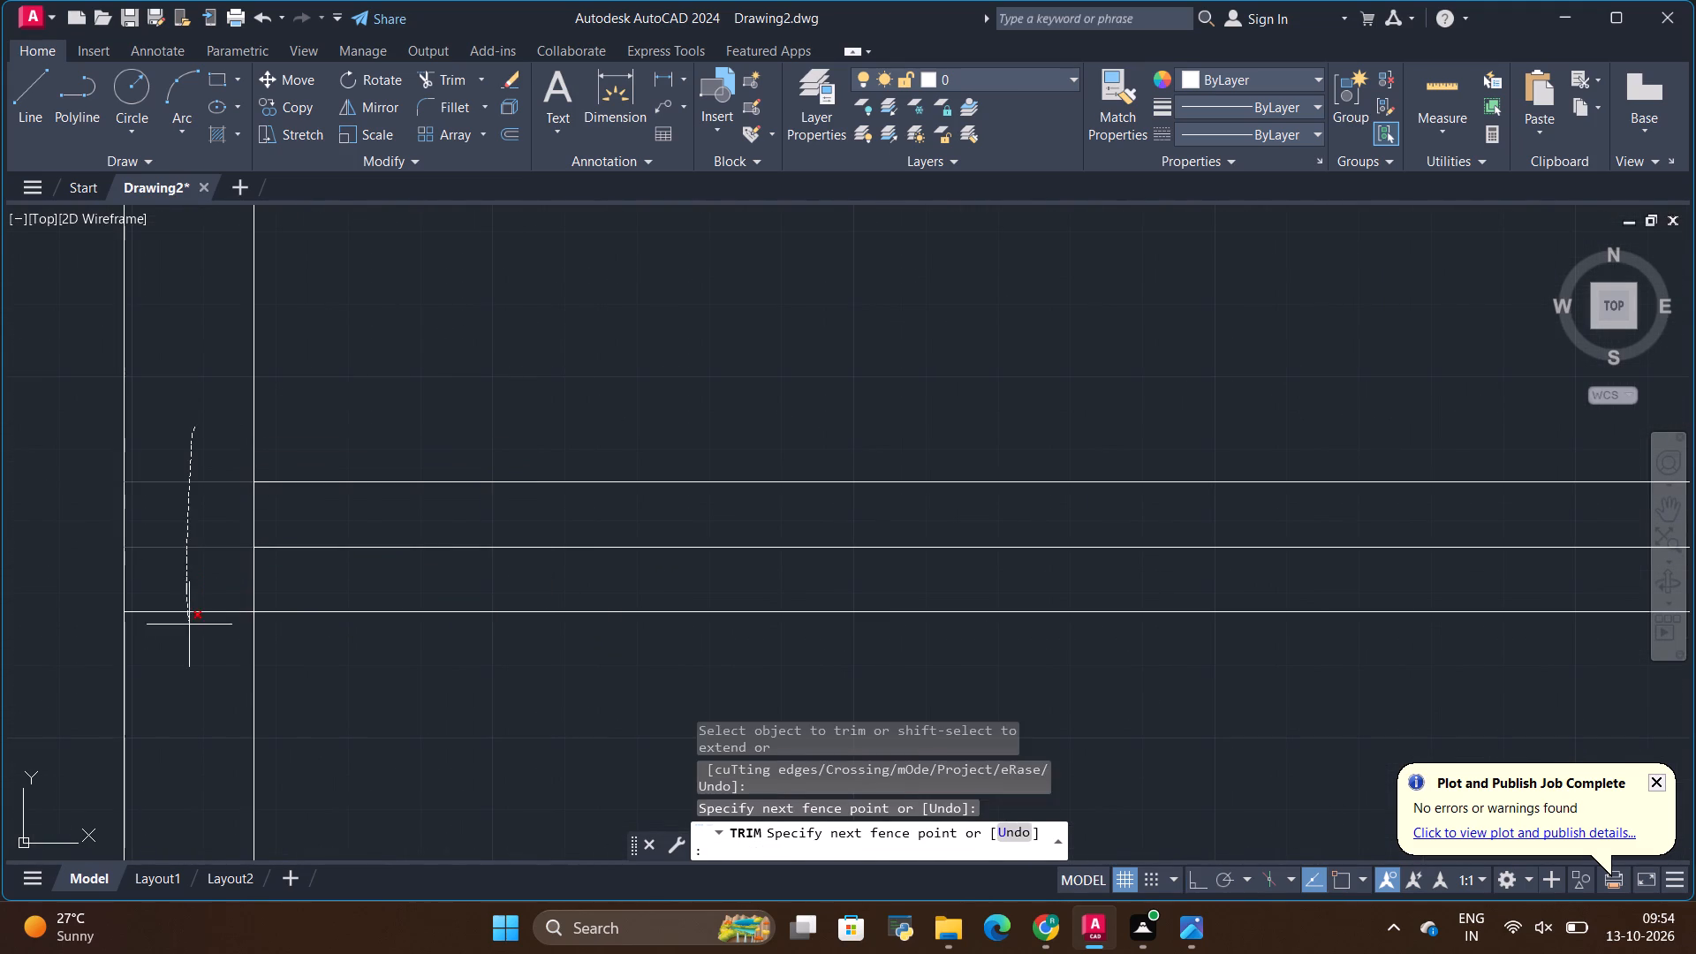
drag(189, 639, 190, 652)
drag(219, 599, 224, 531)
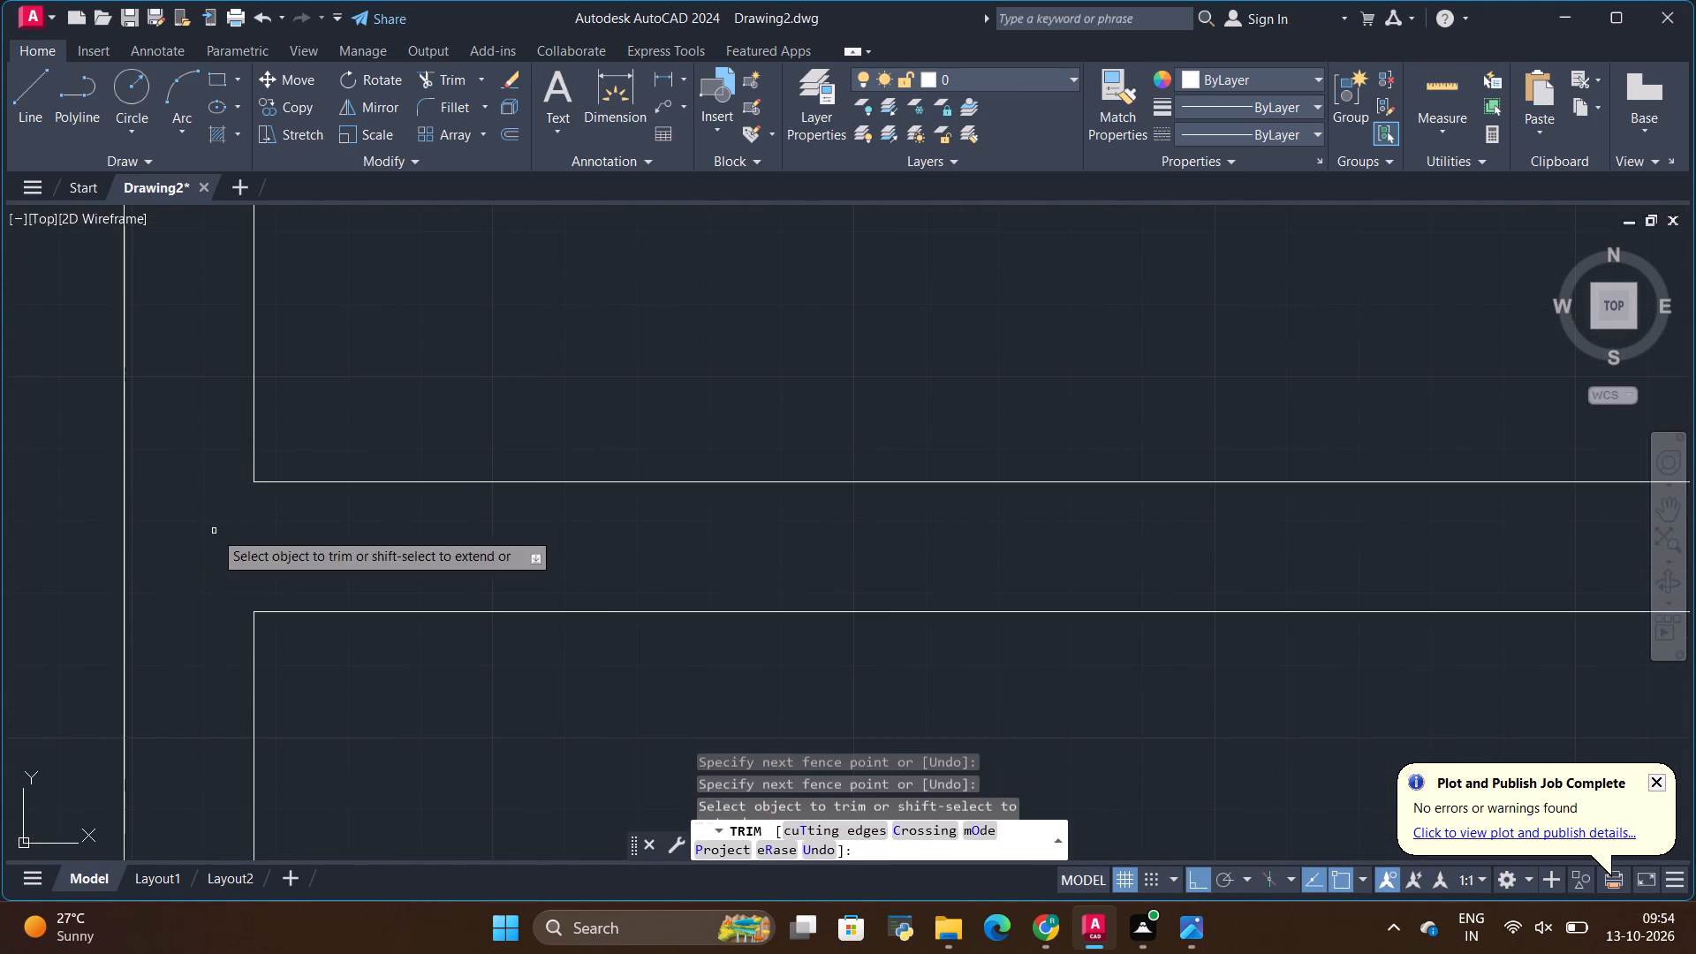
scroll(214, 531, down, 3)
scroll(867, 551, up, 3)
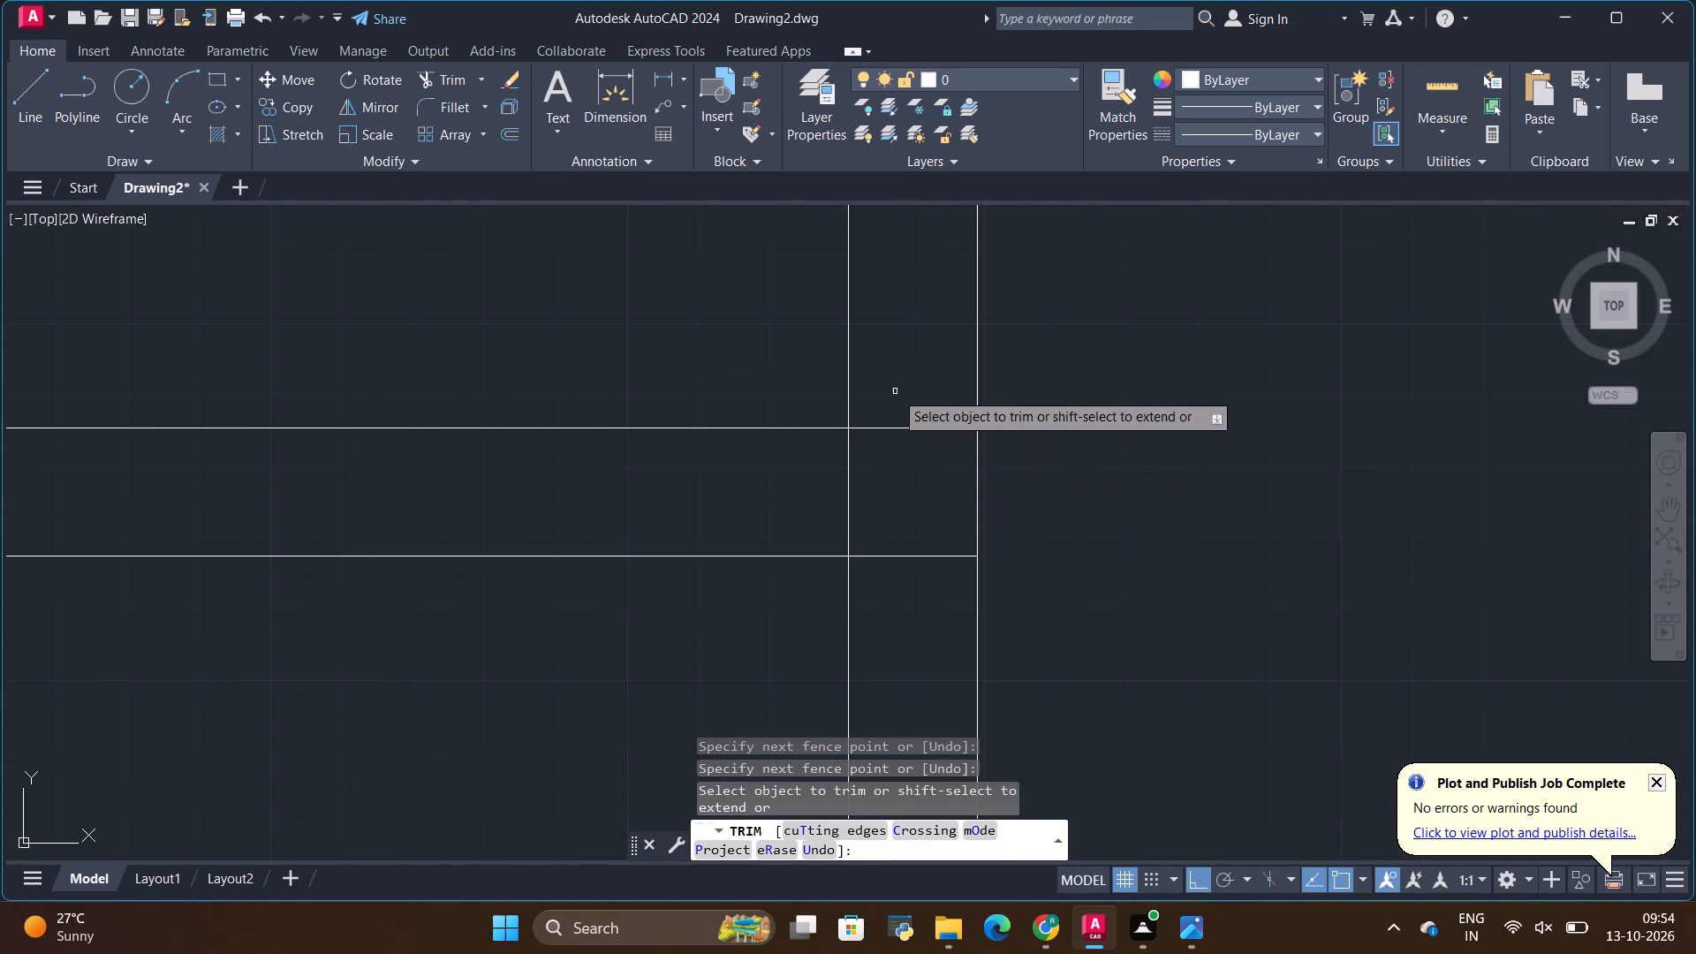
drag(895, 389, 924, 637)
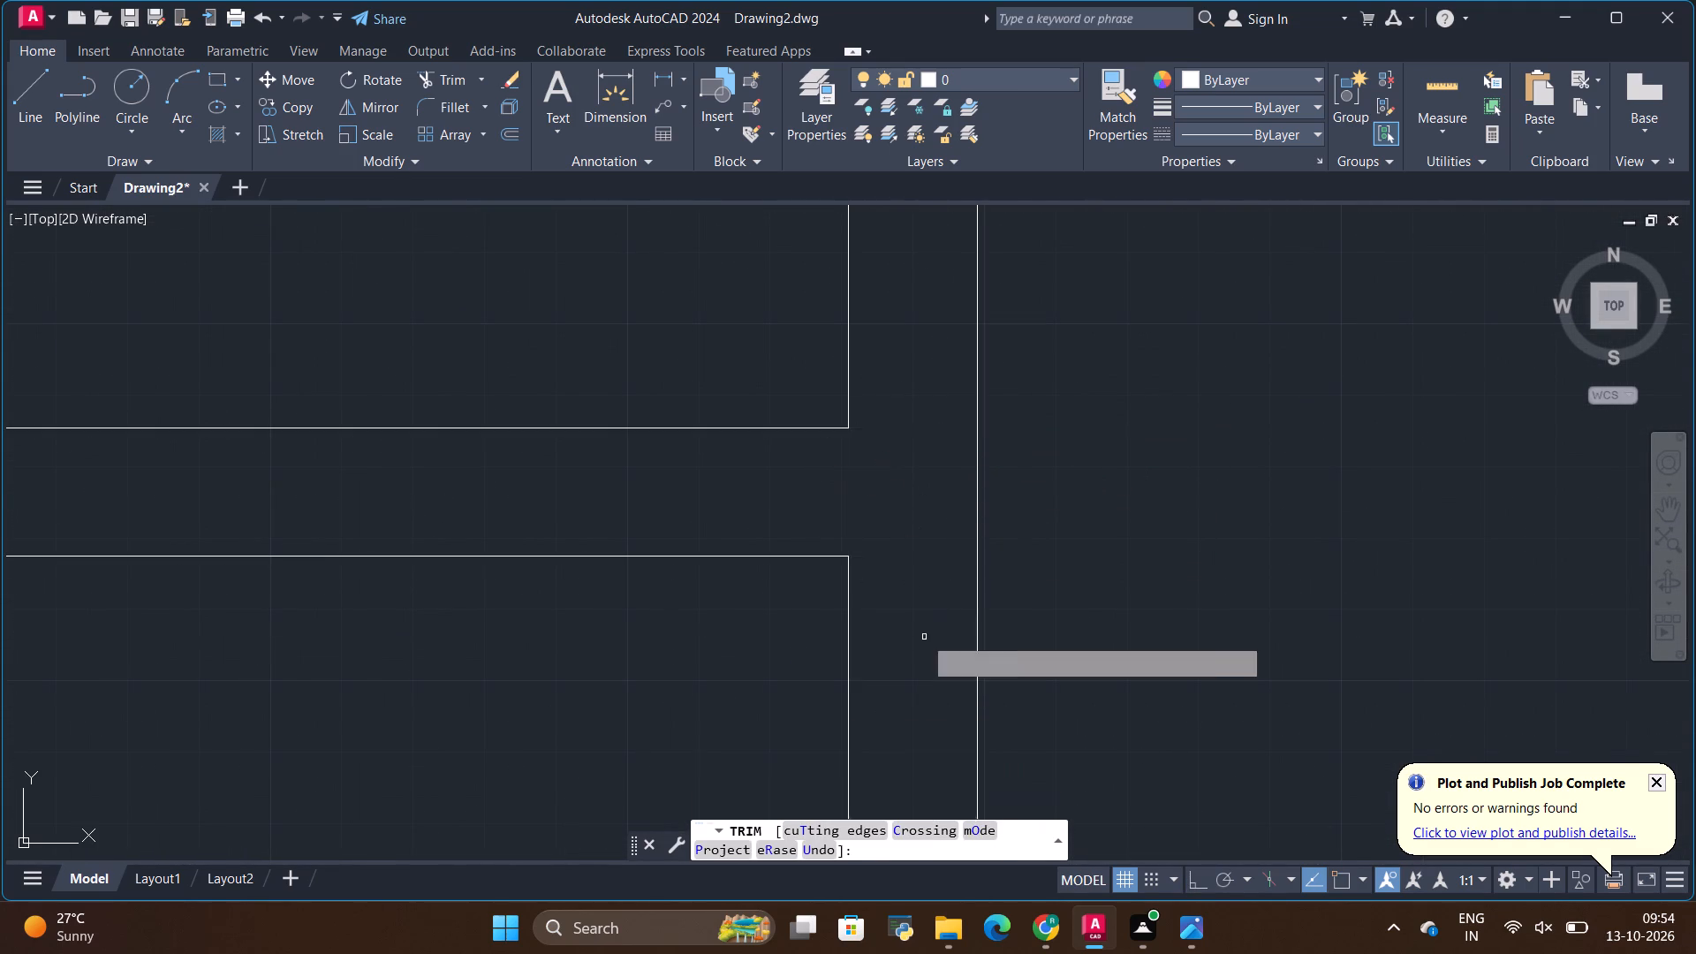
Trim the overlapping lines at both ends of the shelf column's bottom panel, where it meets the side panels.
scroll(1015, 501, down, 7)
scroll(1036, 546, up, 3)
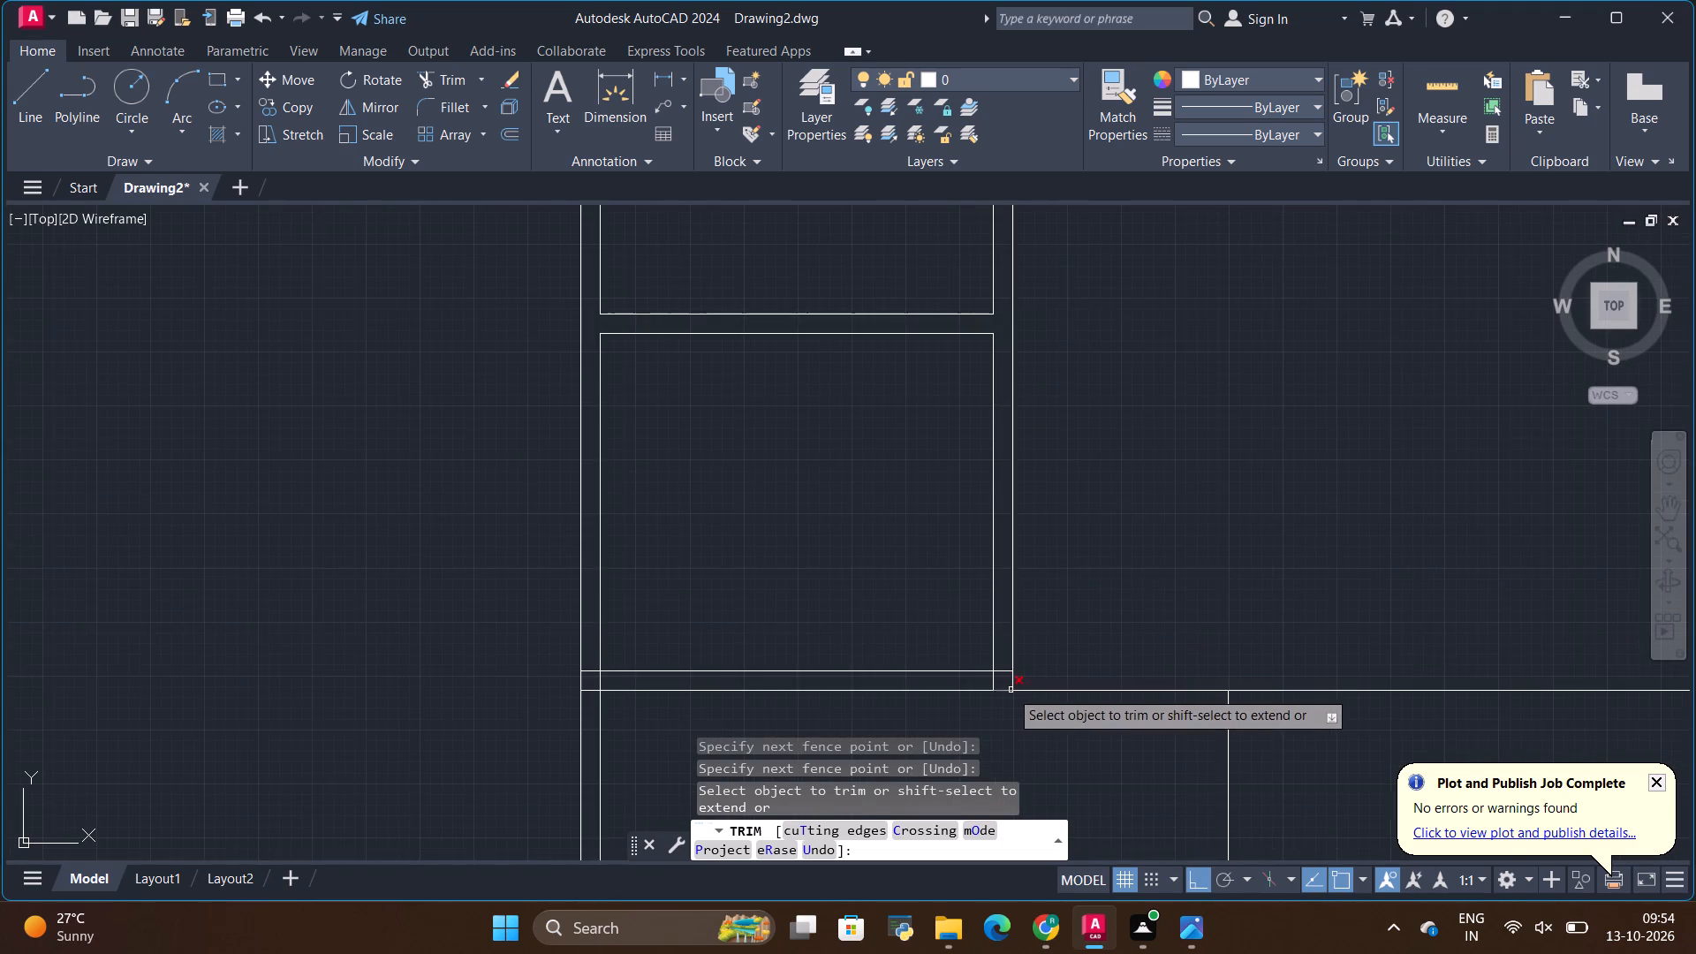
scroll(1009, 690, up, 4)
drag(988, 493, 882, 603)
scroll(1007, 583, down, 4)
scroll(360, 564, up, 4)
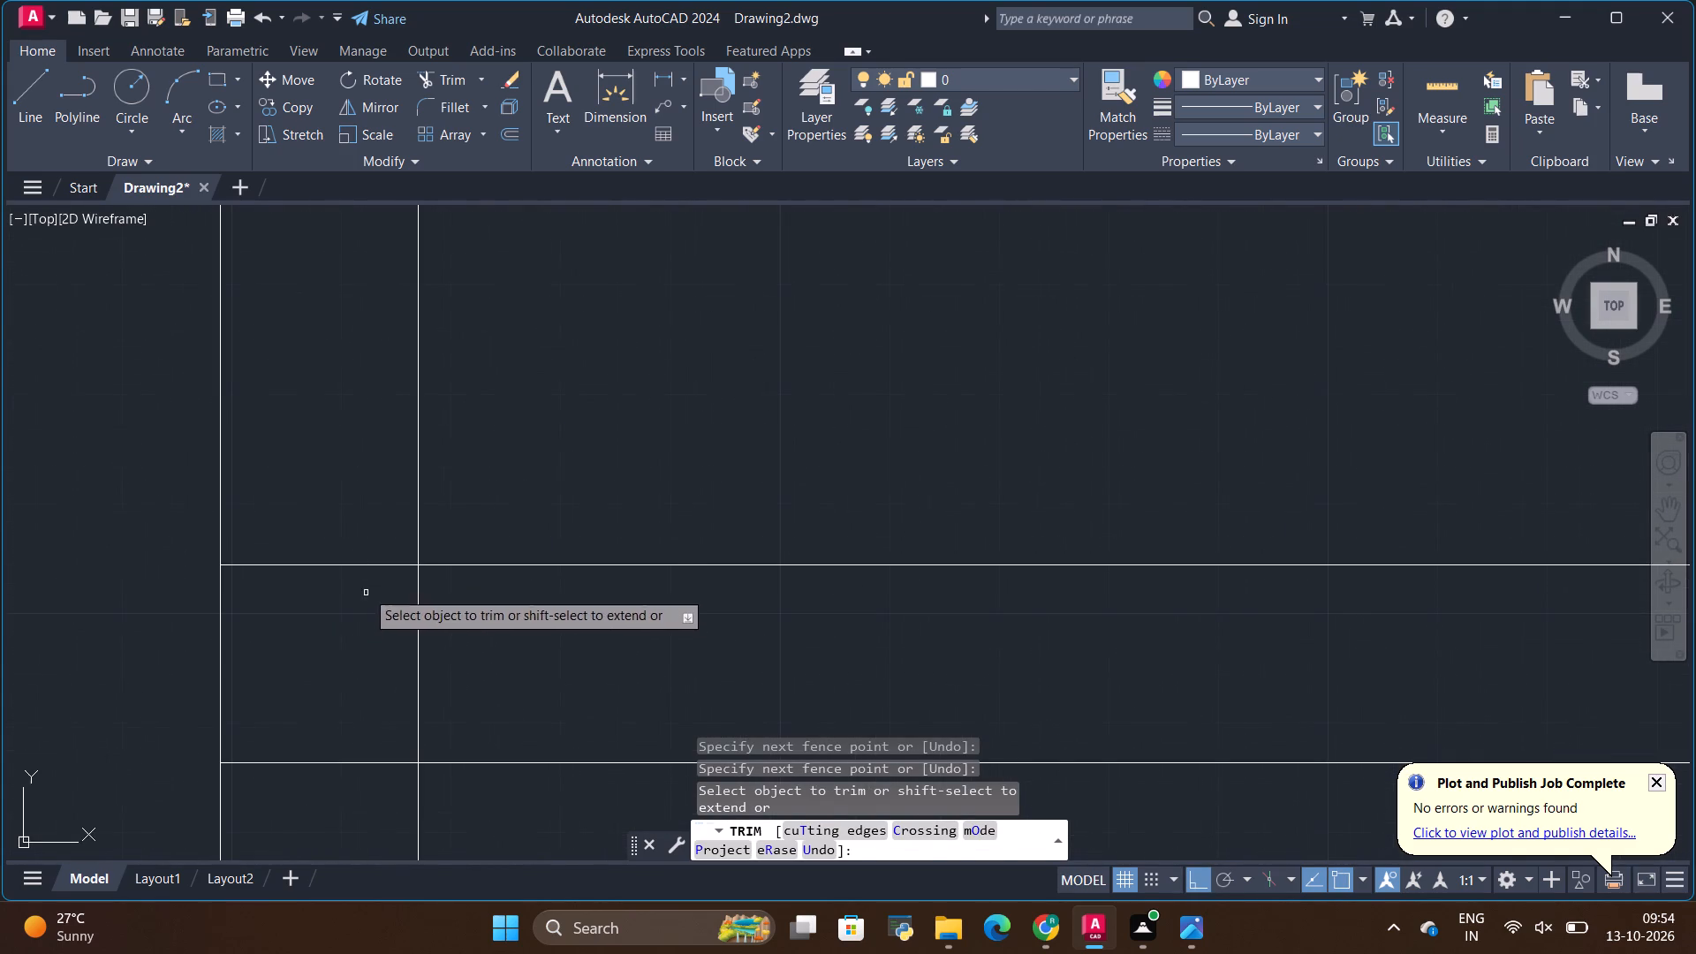
drag(352, 505, 524, 664)
Trim the second shelf from the top at both side panels, removing its centre line and the overlapping line ends.
scroll(524, 662, down, 9)
scroll(555, 358, up, 3)
scroll(435, 516, up, 4)
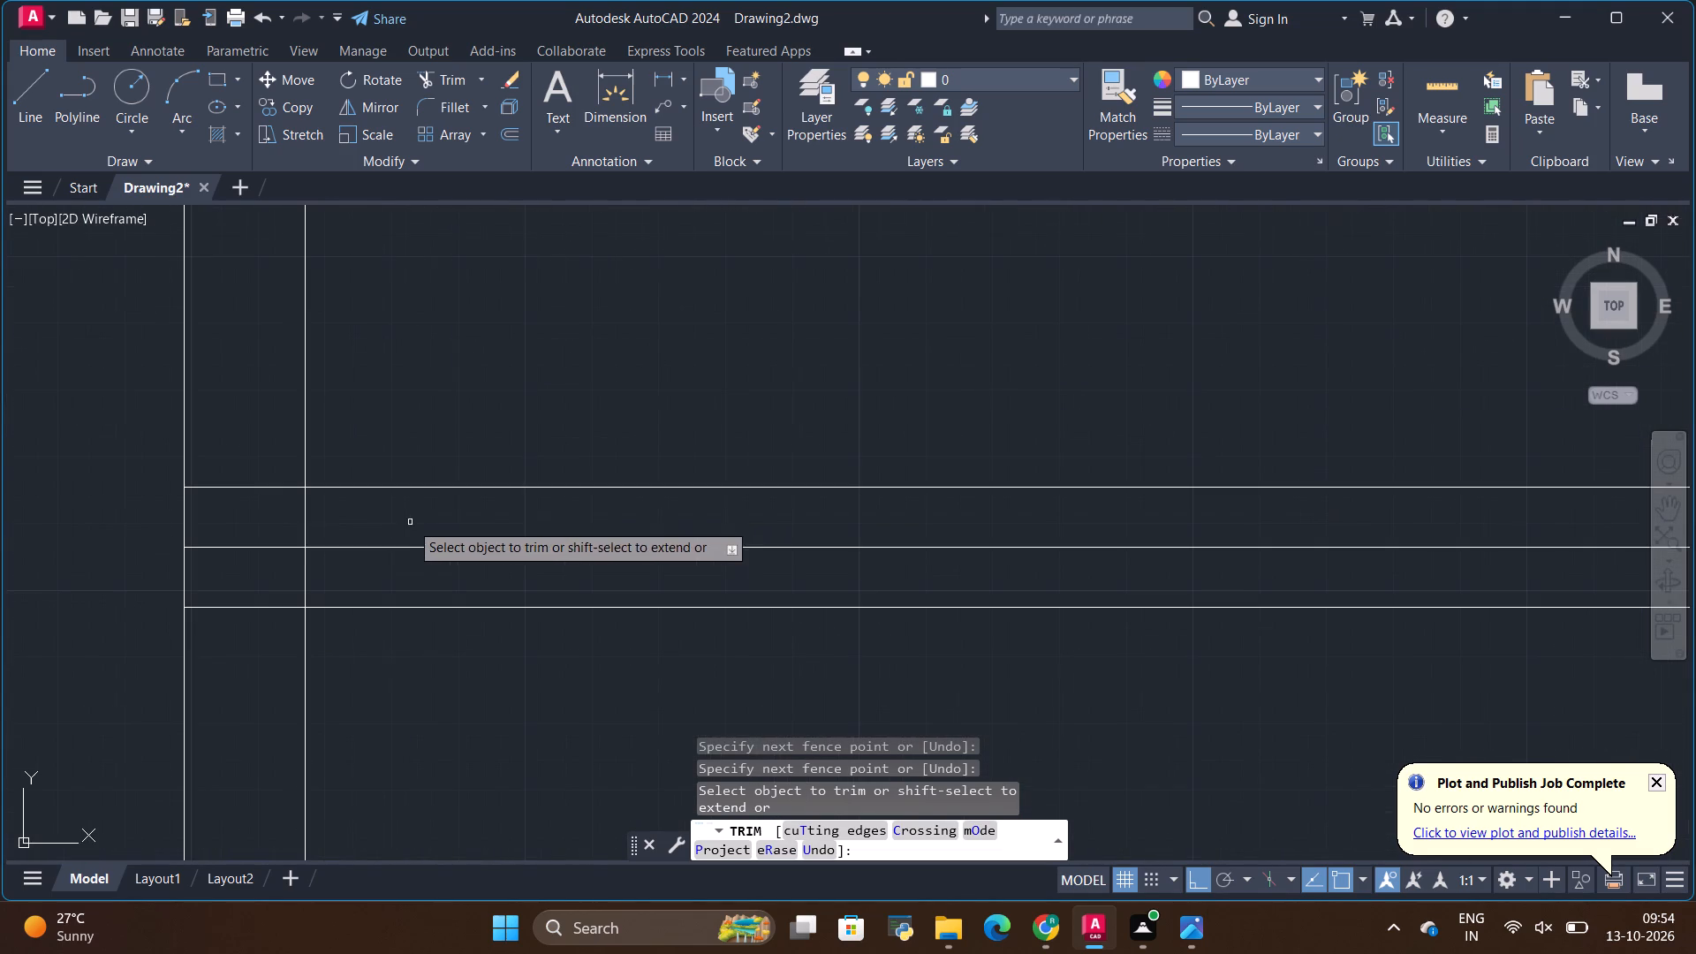
drag(262, 443, 275, 591)
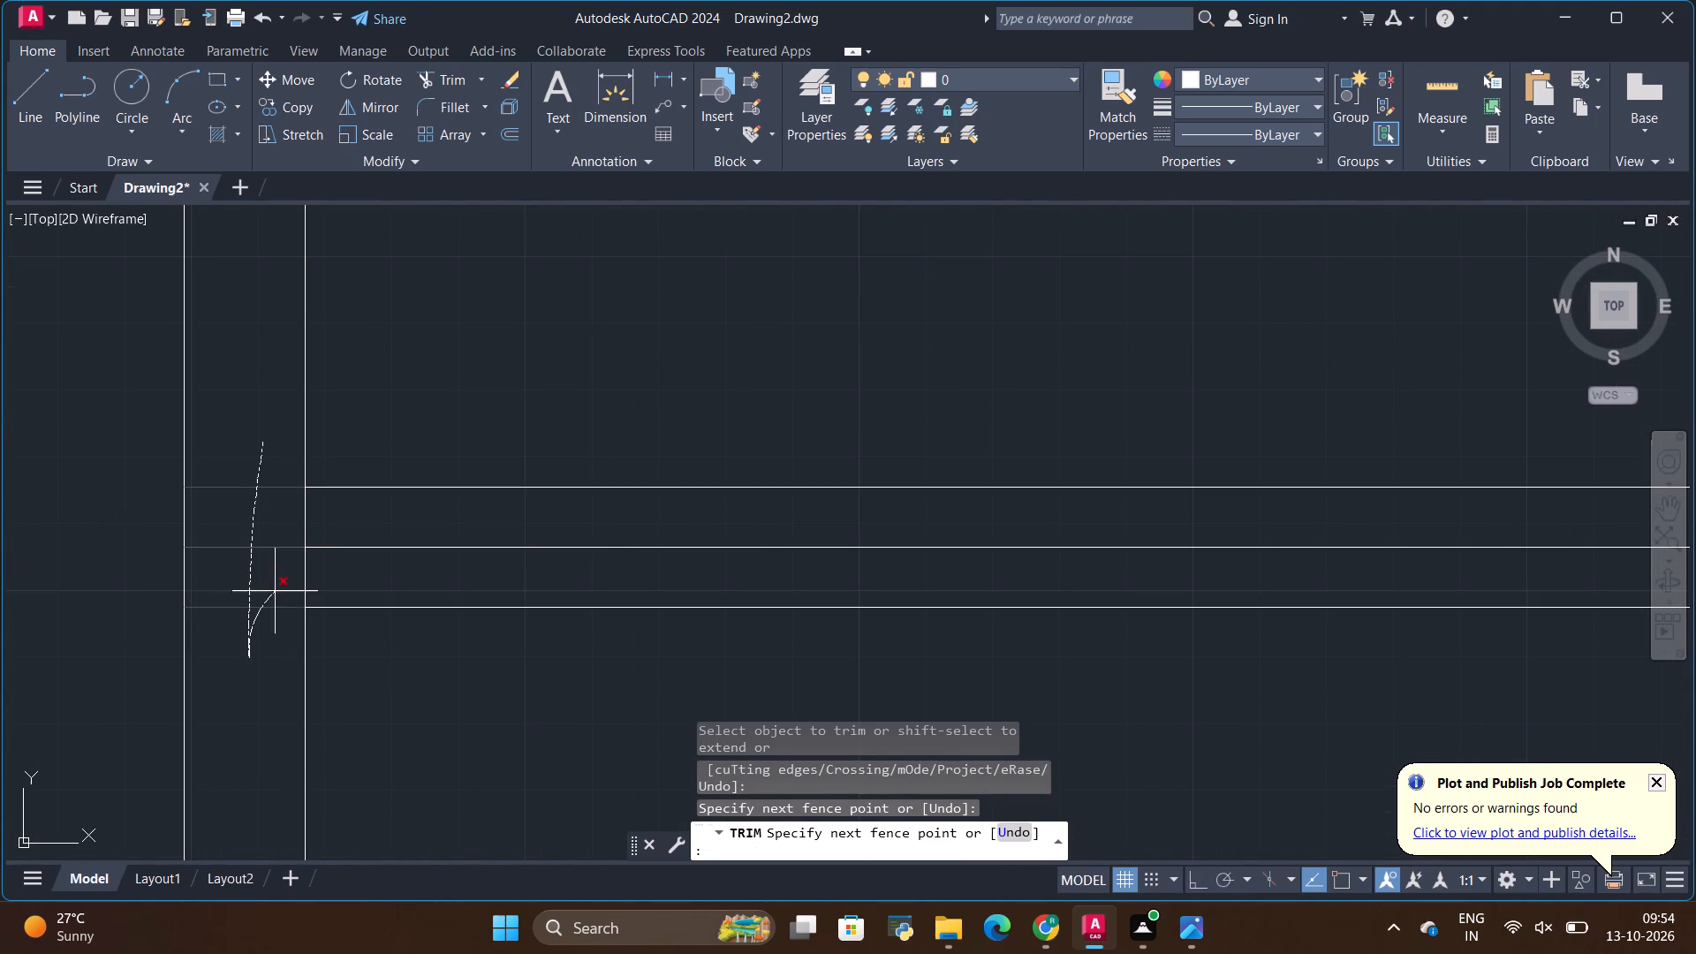
drag(275, 591, 273, 528)
scroll(272, 527, down, 4)
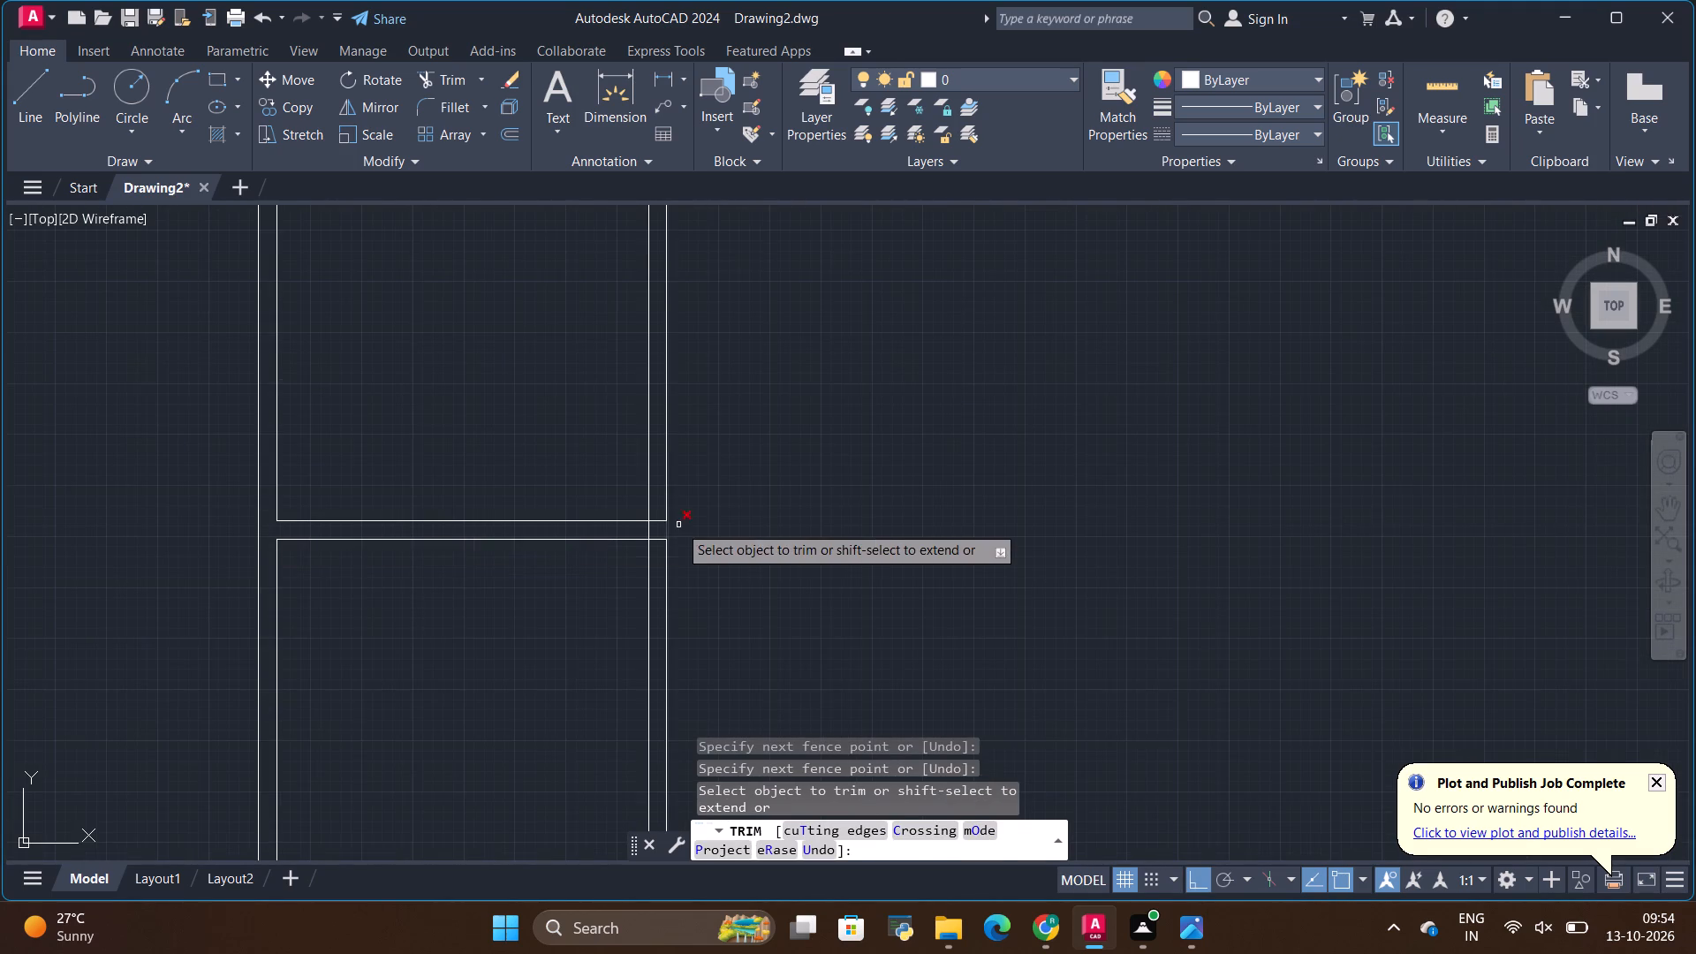
scroll(625, 541, up, 5)
drag(711, 361, 696, 482)
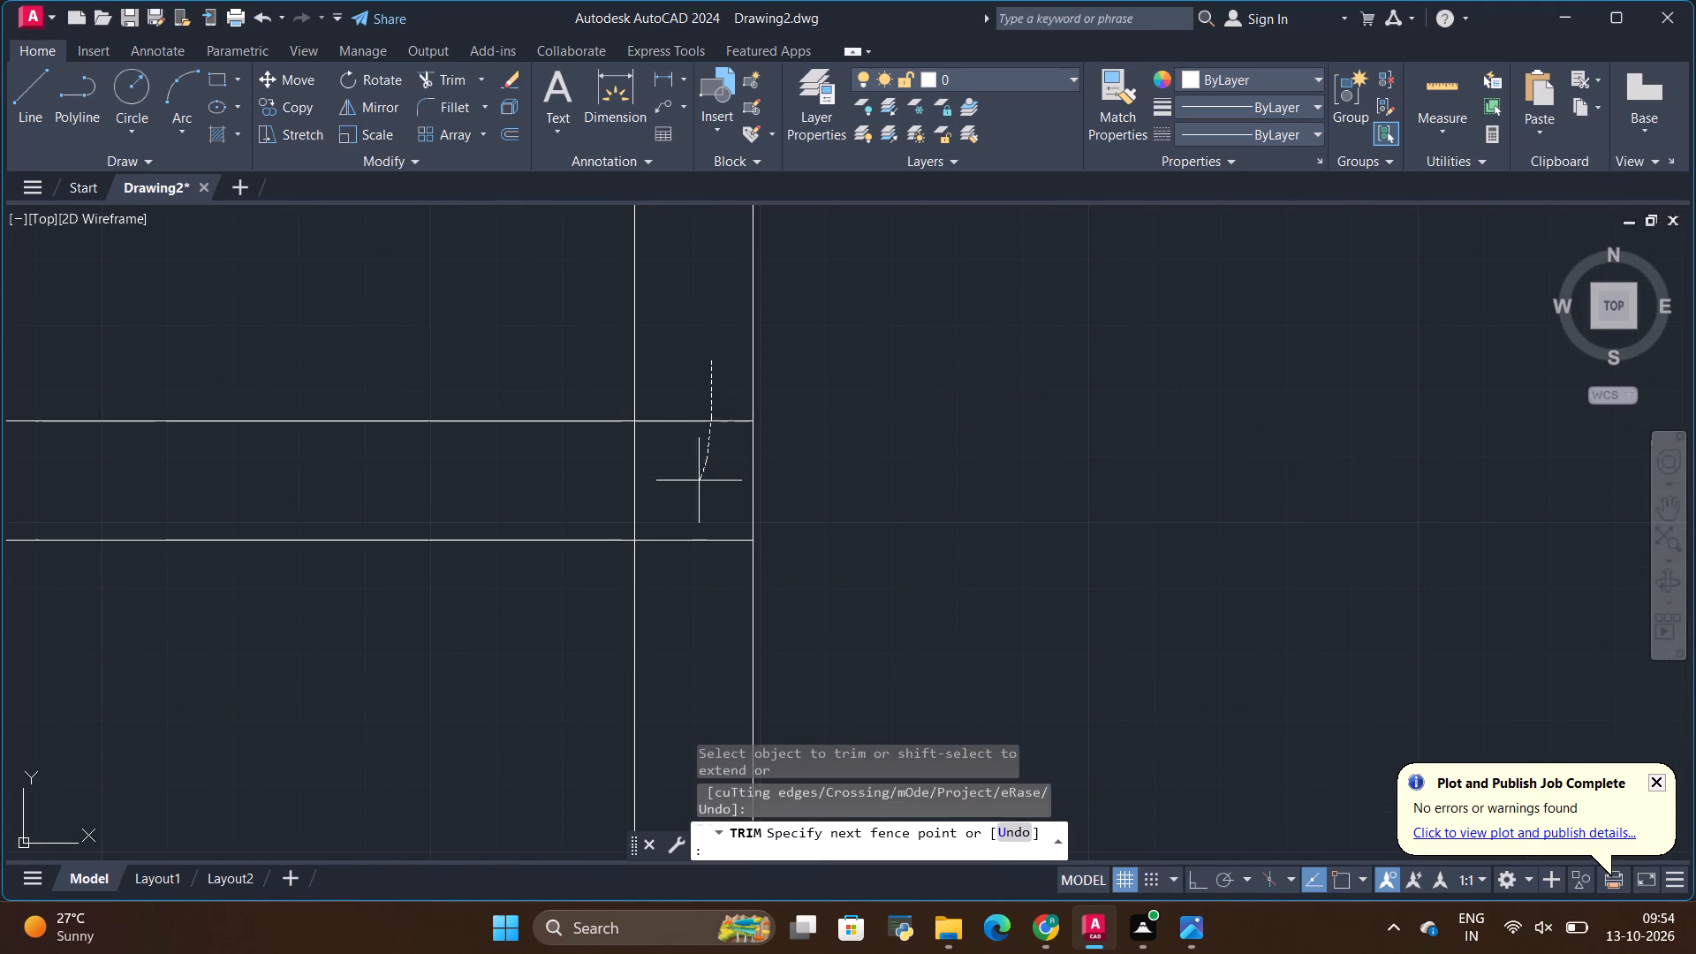
drag(696, 482, 696, 628)
Trim the topmost shelf at both side panels of the shelf column, removing its centre line and the overlapping line ends.
scroll(713, 604, down, 5)
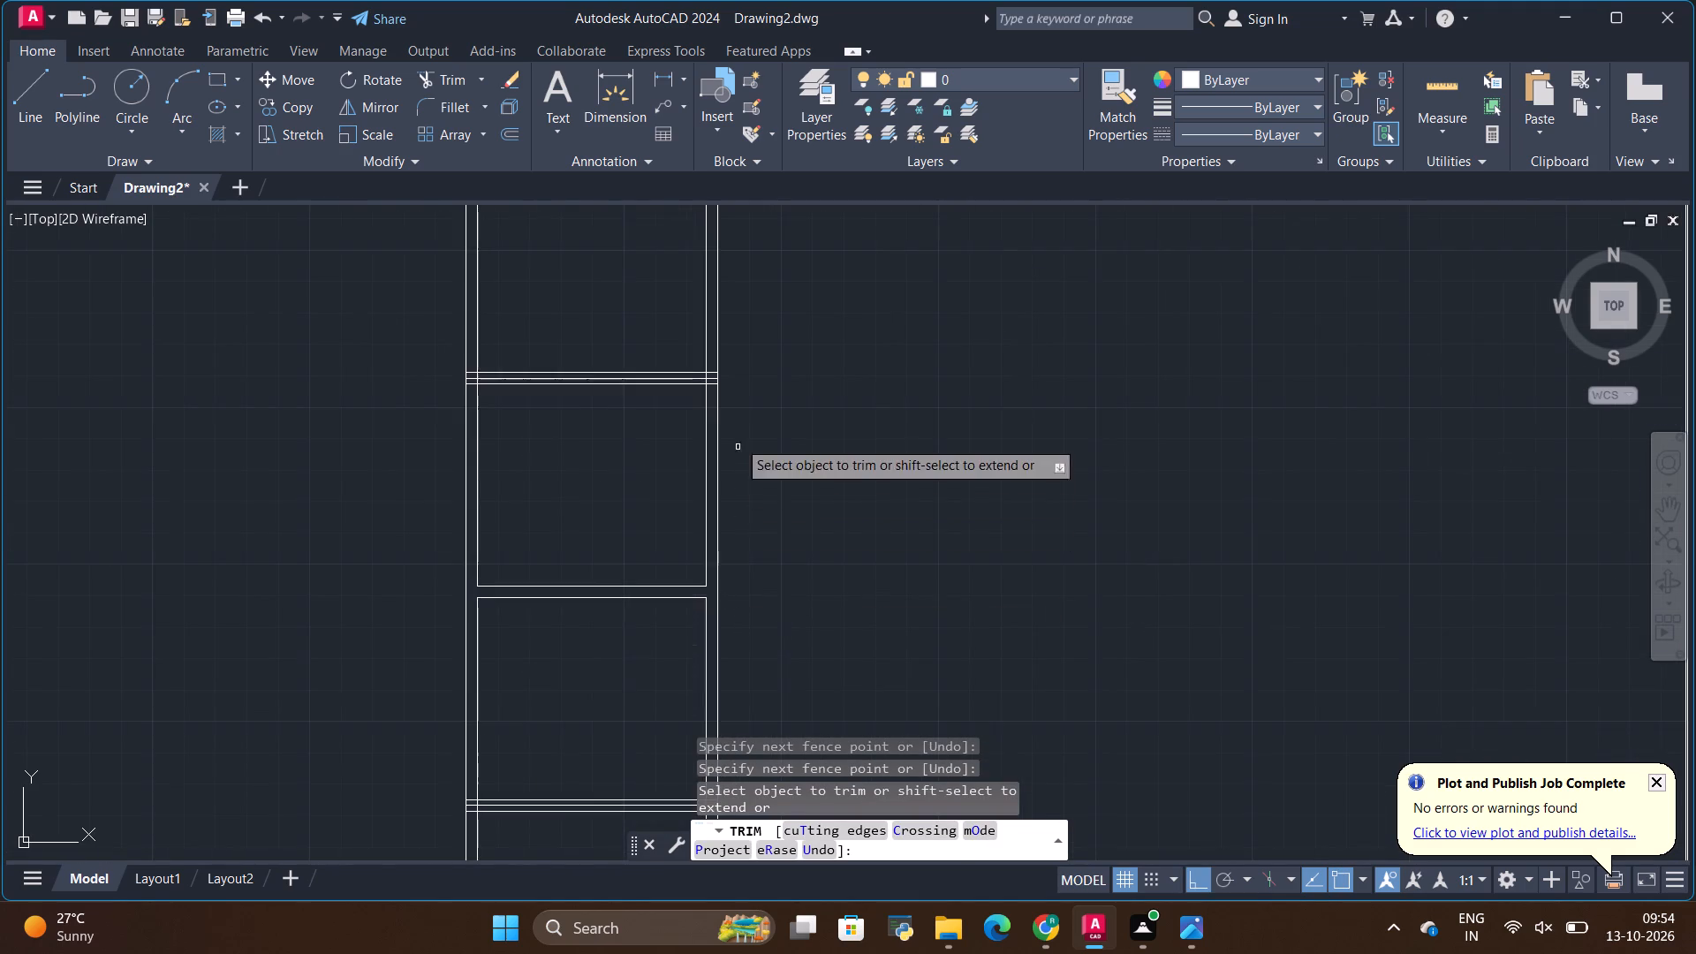
scroll(721, 372, up, 6)
drag(753, 358, 763, 421)
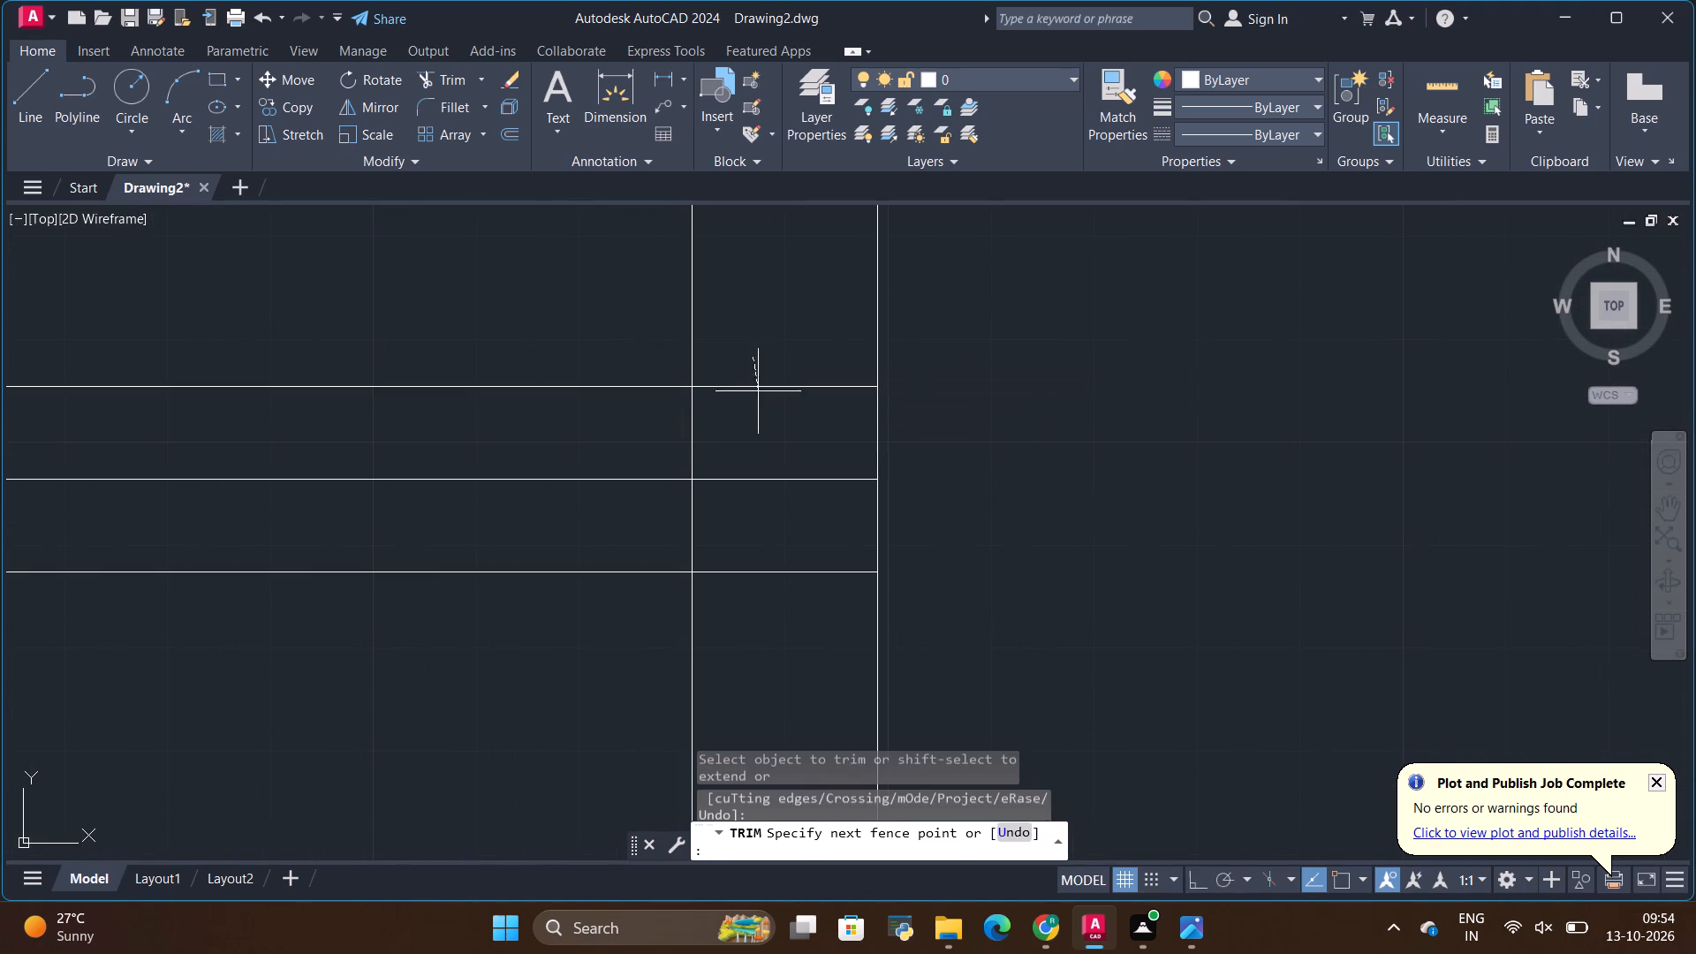
drag(763, 421, 724, 507)
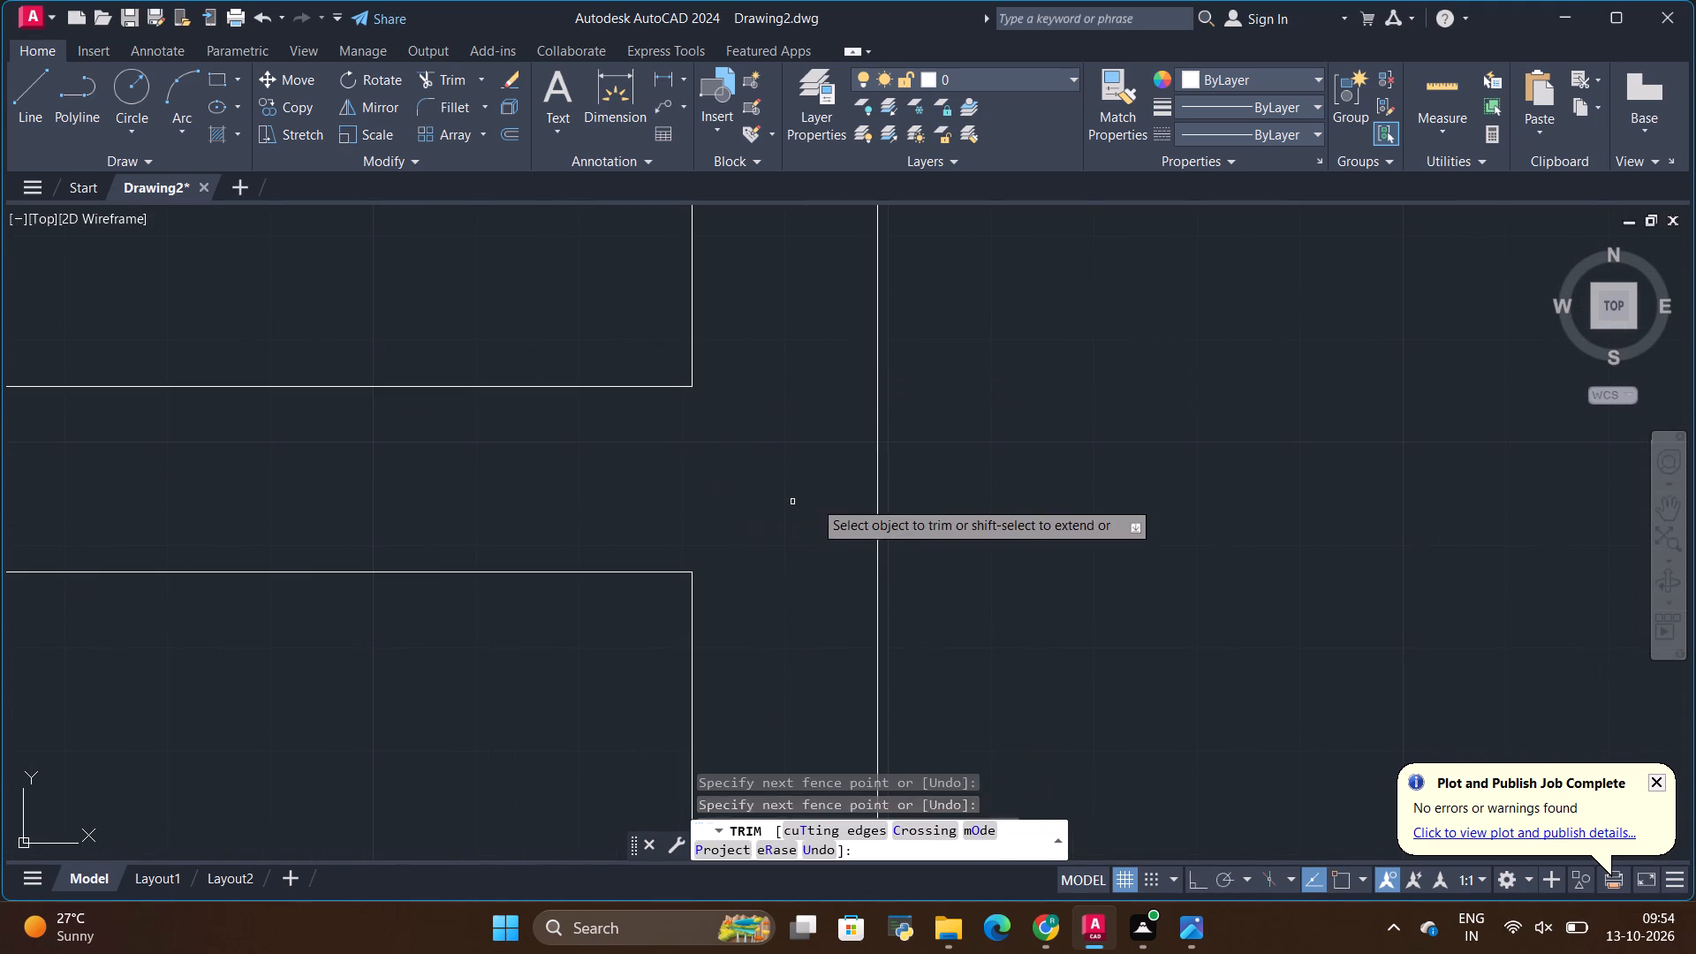
scroll(859, 495, down, 4)
scroll(988, 454, down, 2)
scroll(545, 461, up, 2)
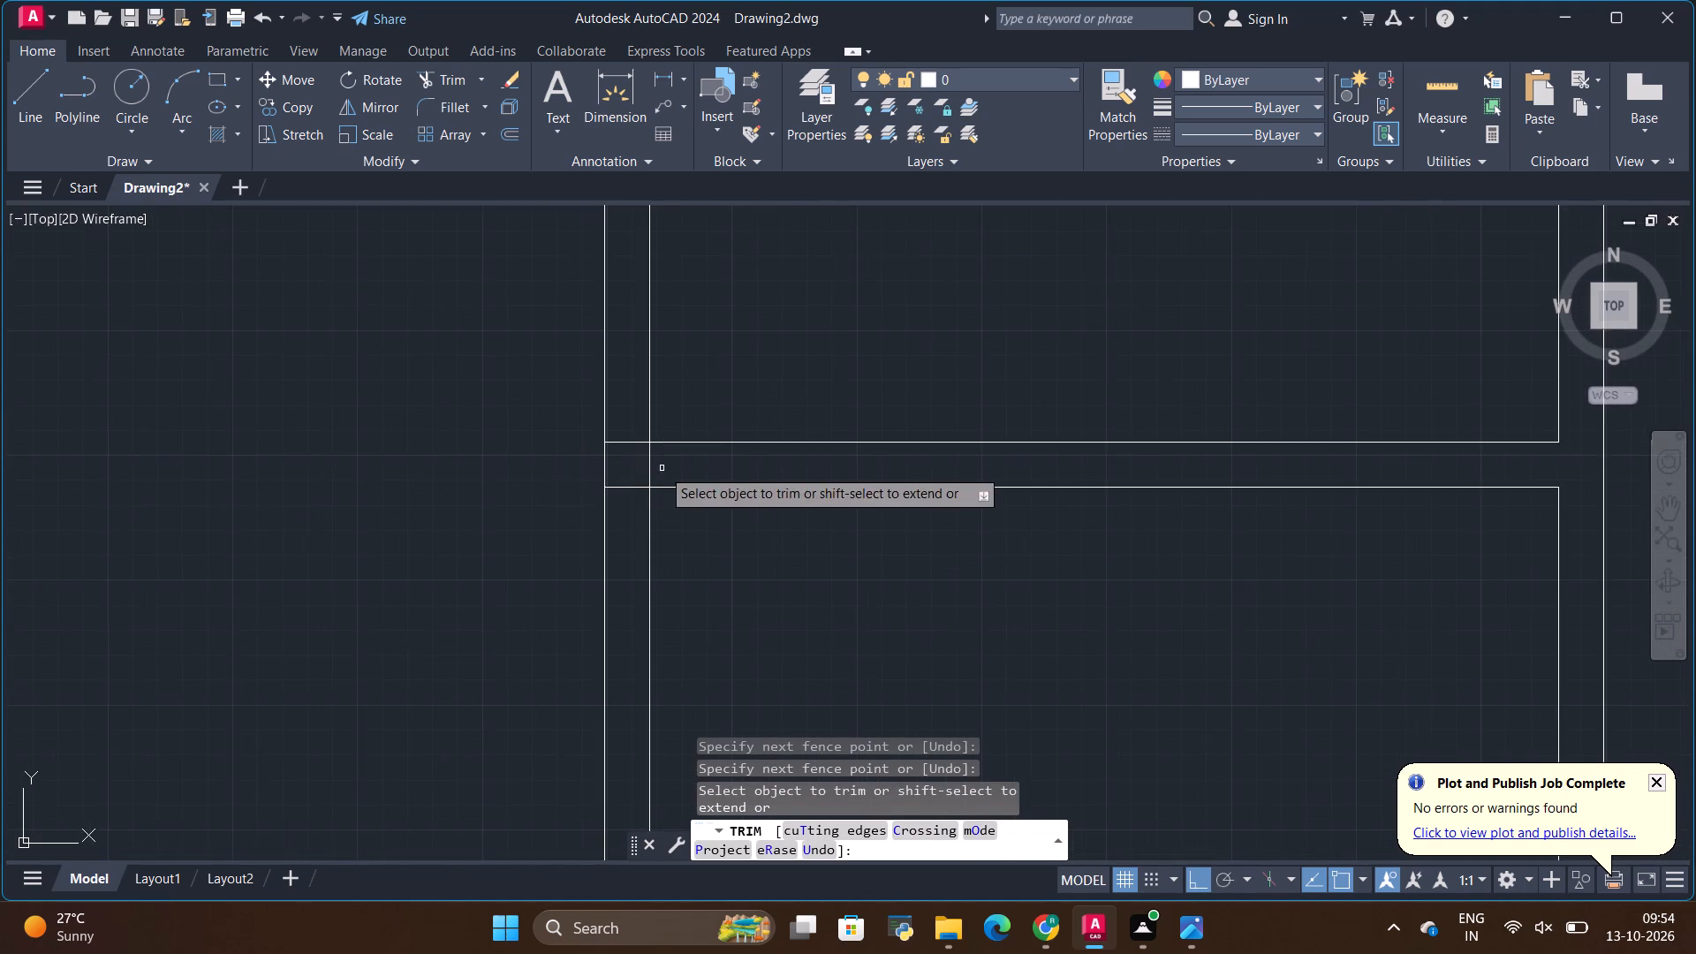
scroll(662, 468, up, 2)
drag(570, 344, 612, 480)
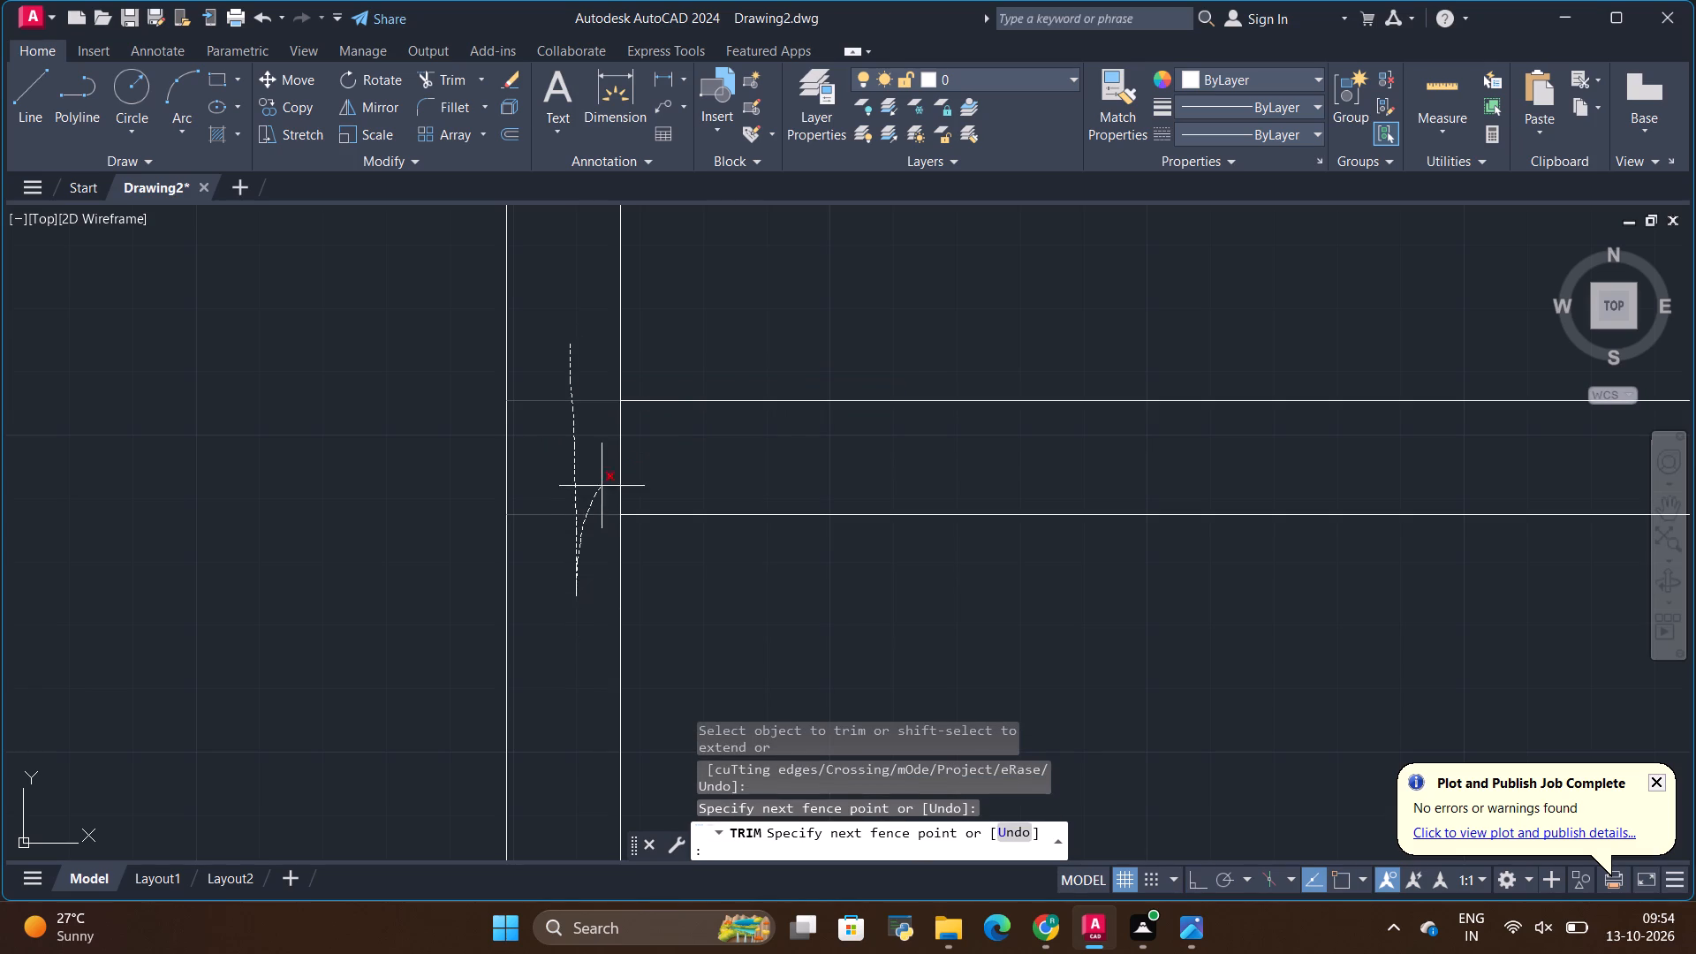
drag(612, 480, 655, 460)
Trim the overlapping lines at both corners of the shelf column's top panel, where it meets the side panels.
scroll(655, 460, down, 7)
scroll(665, 396, up, 3)
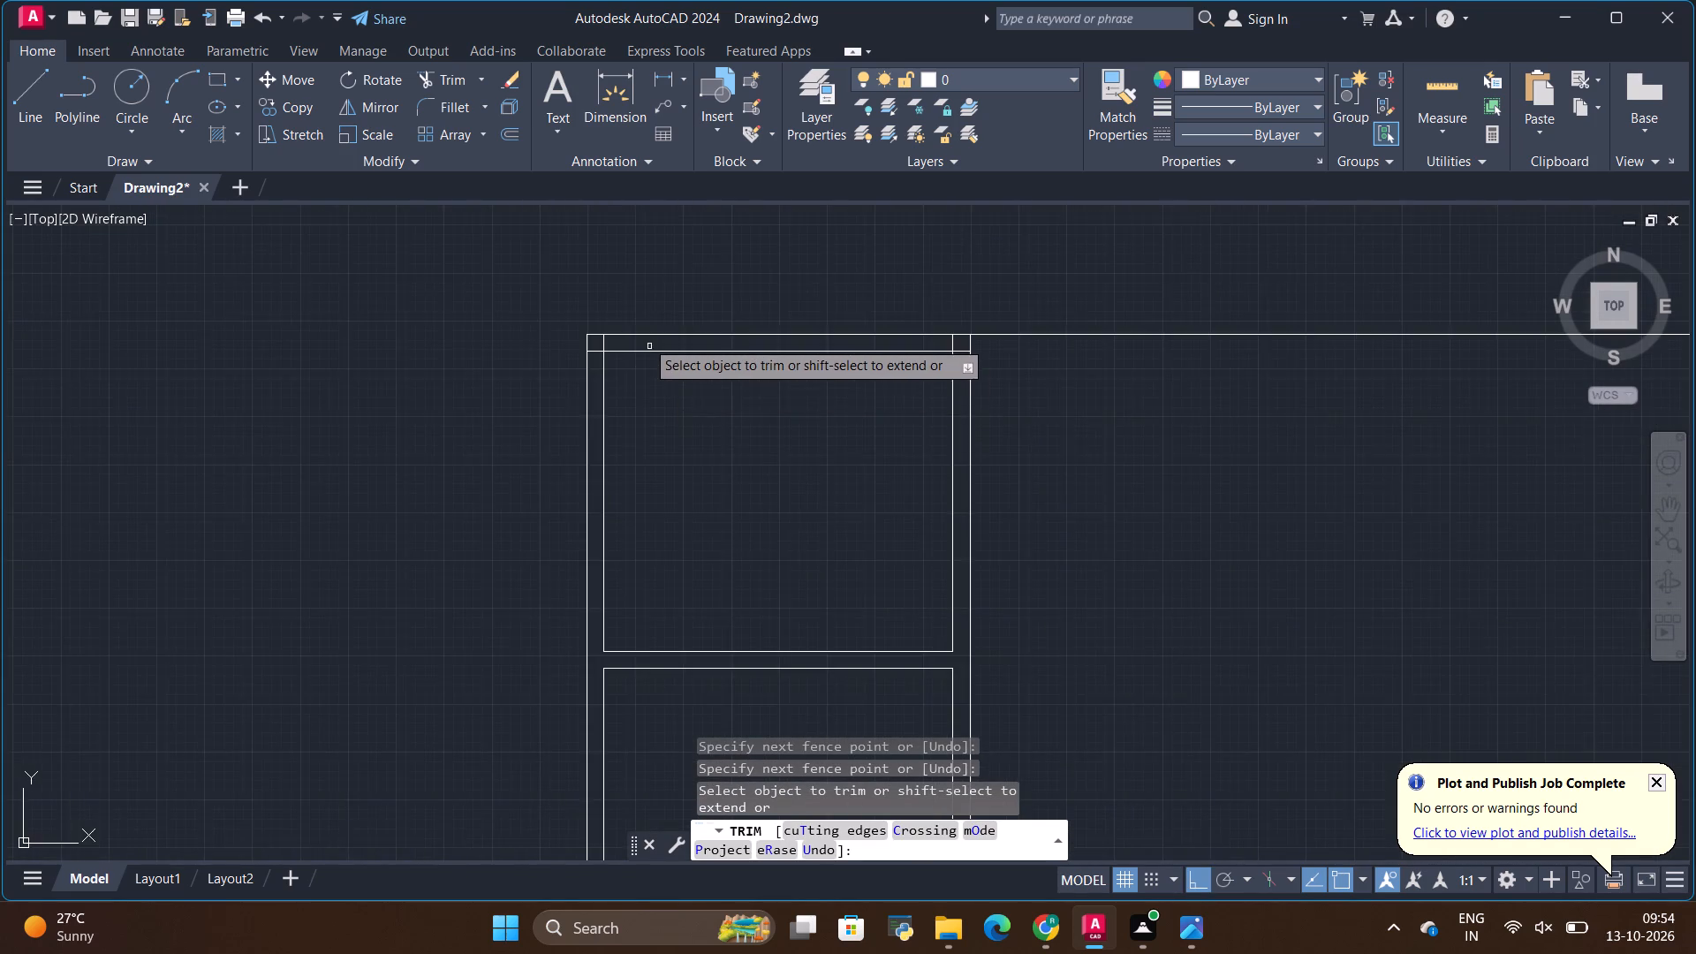
scroll(636, 328, up, 4)
scroll(438, 442, up, 1)
drag(542, 423, 438, 511)
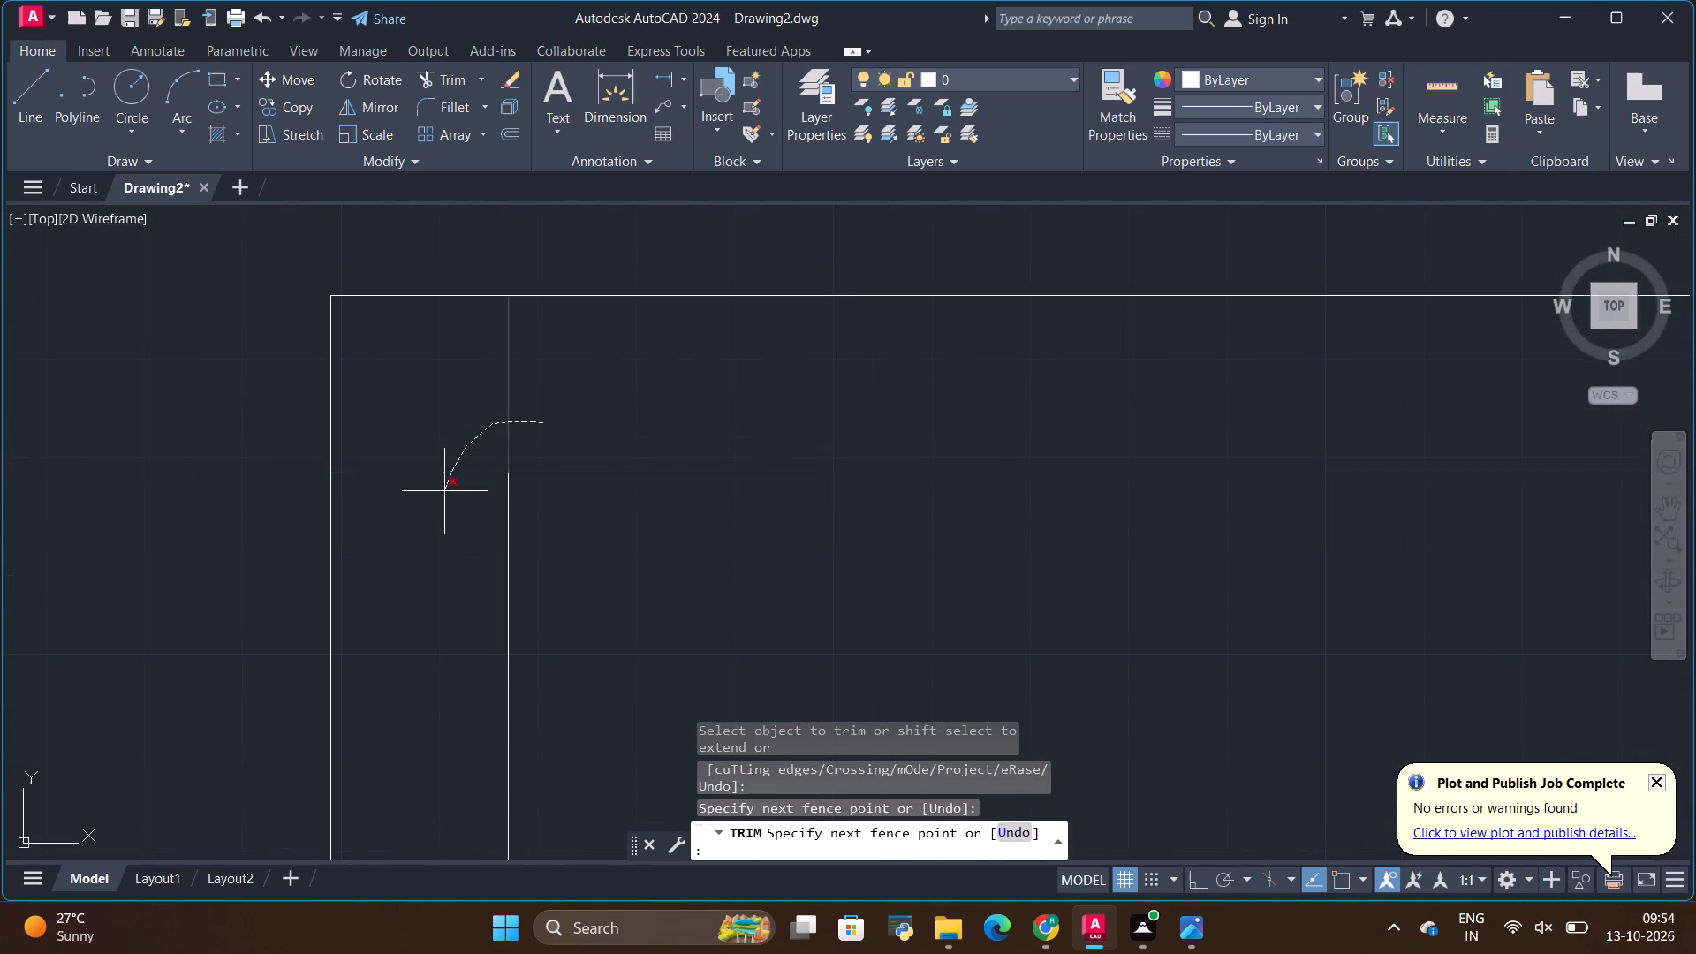
drag(438, 511, 435, 531)
scroll(423, 526, down, 4)
scroll(1379, 513, up, 3)
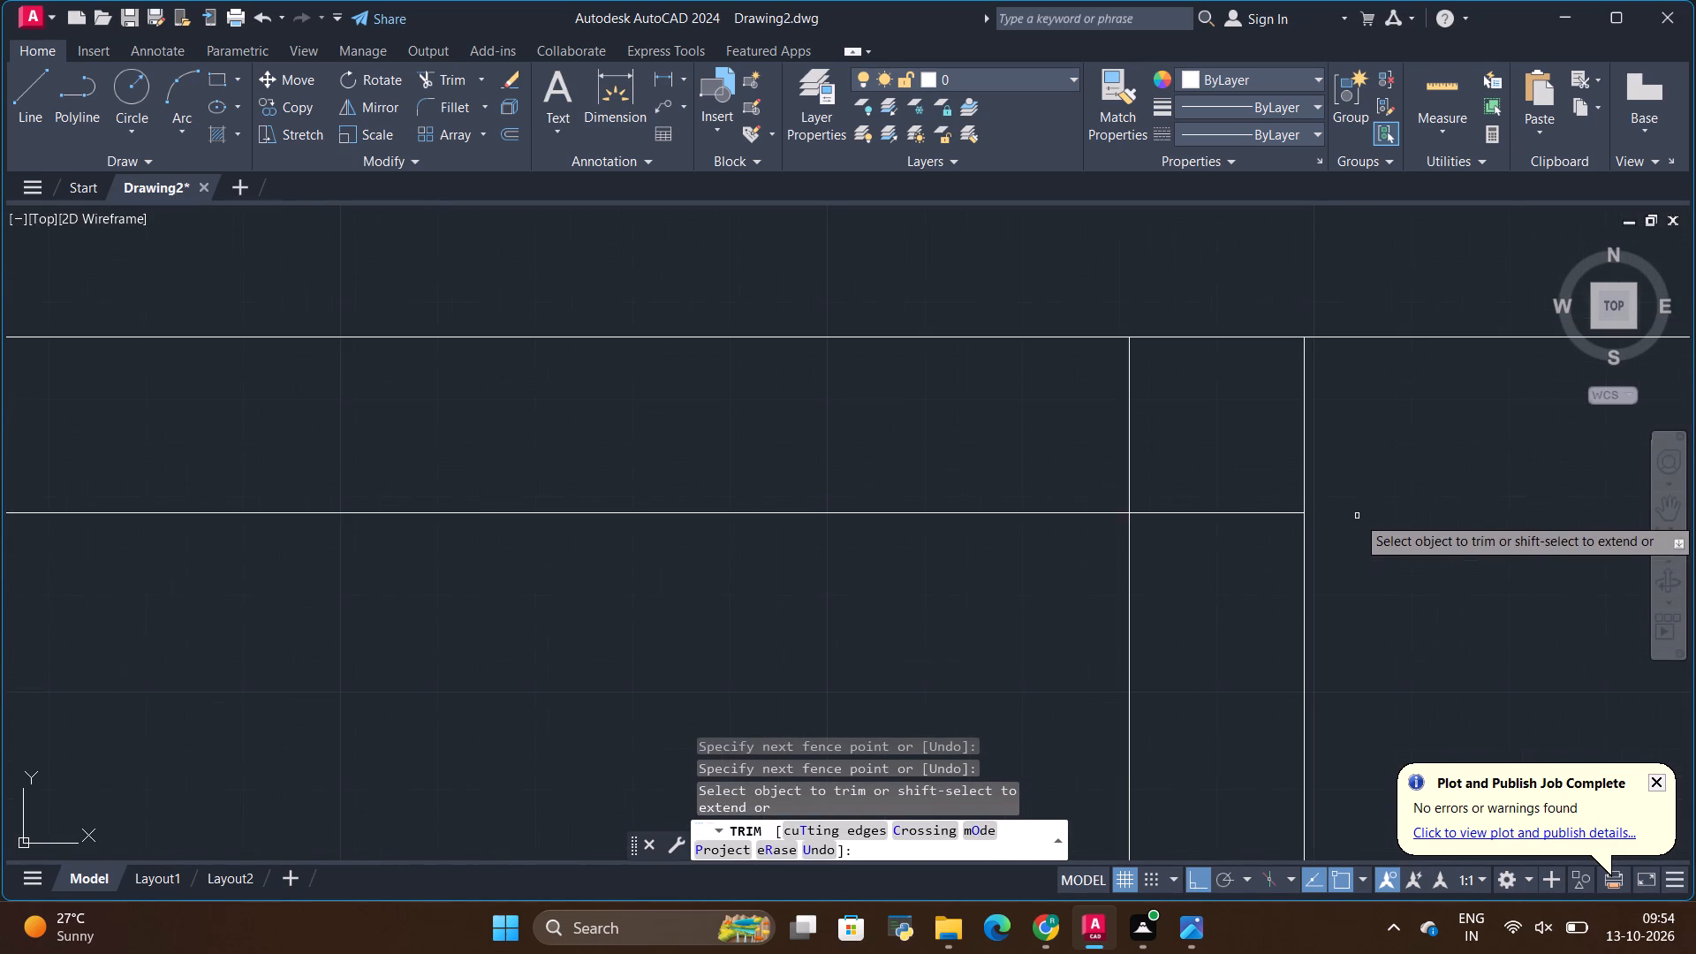
drag(1075, 464, 1198, 559)
Trim the drawer row's top line where it crosses the shelf column's outer side panel, then end the trimming.
scroll(1058, 468, down, 7)
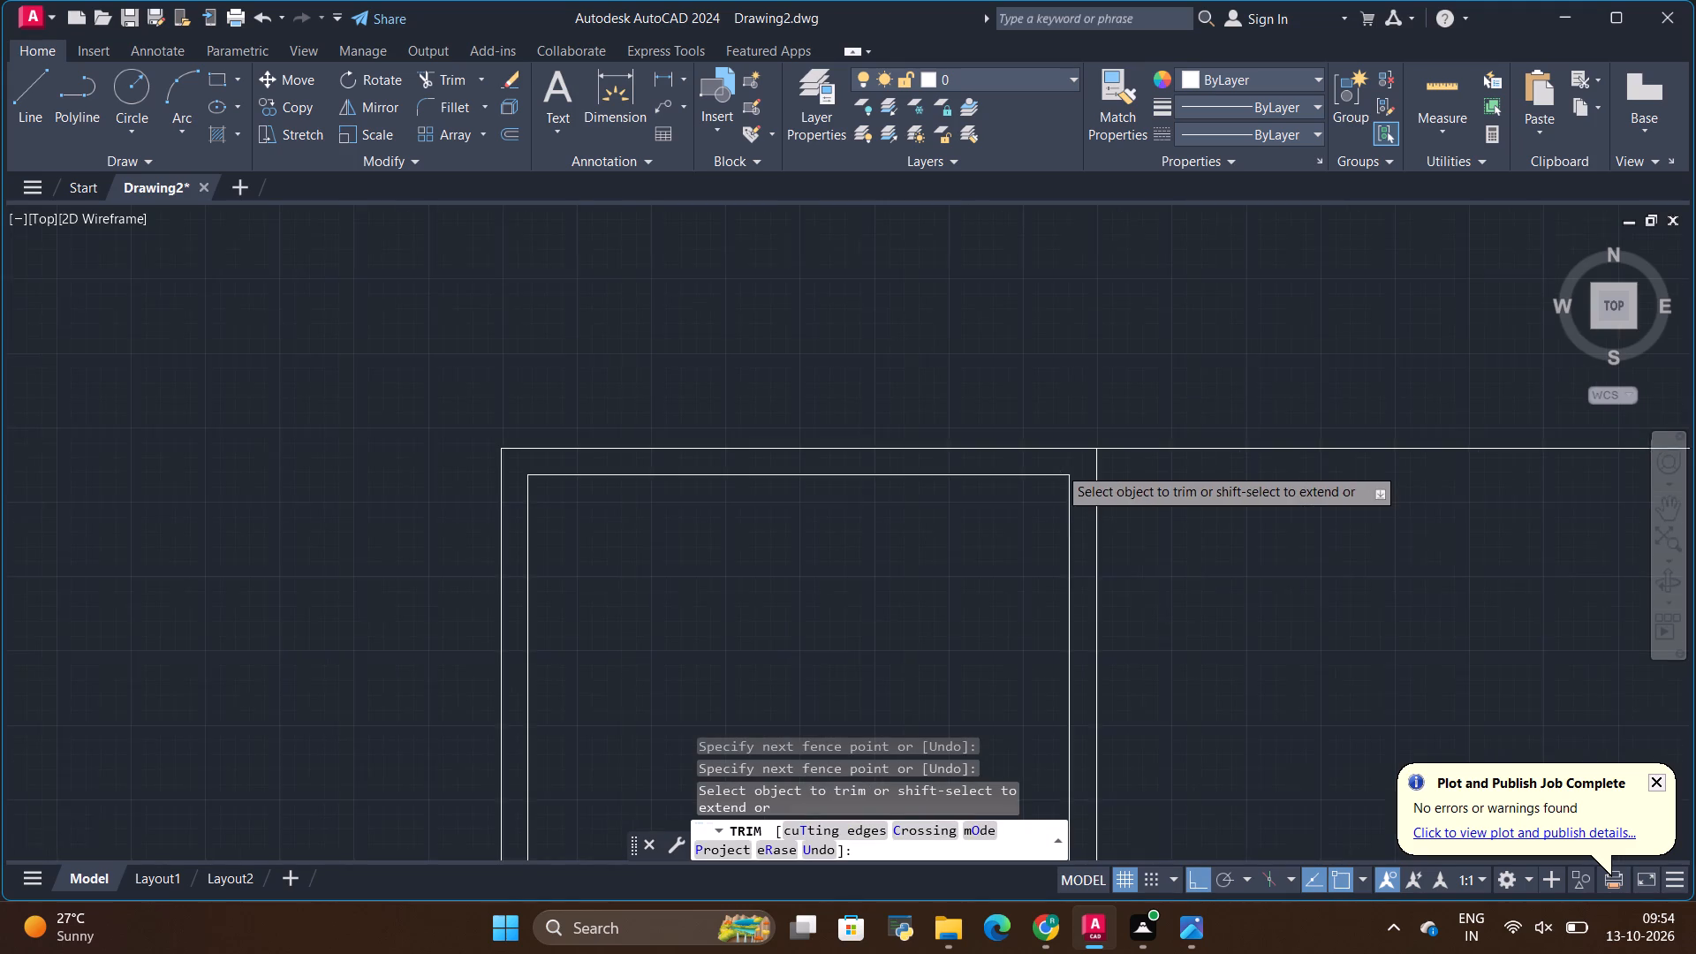
scroll(1058, 466, down, 6)
scroll(1037, 574, up, 3)
scroll(1011, 395, down, 1)
scroll(1054, 350, up, 2)
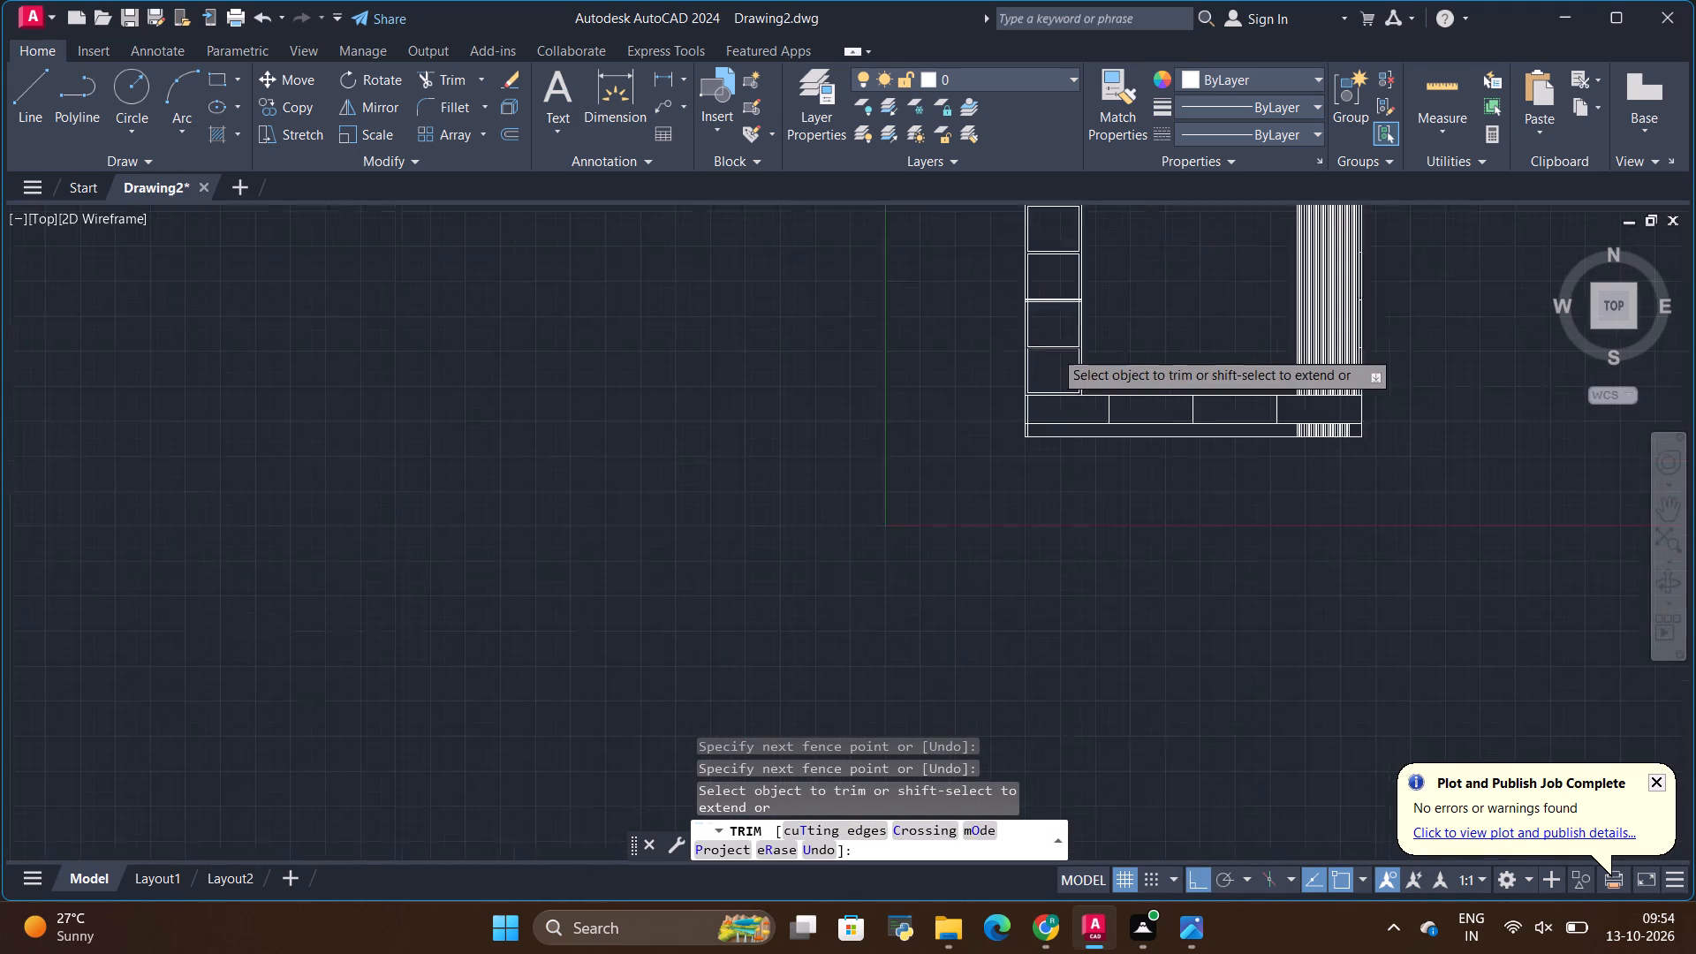
scroll(1054, 347, up, 3)
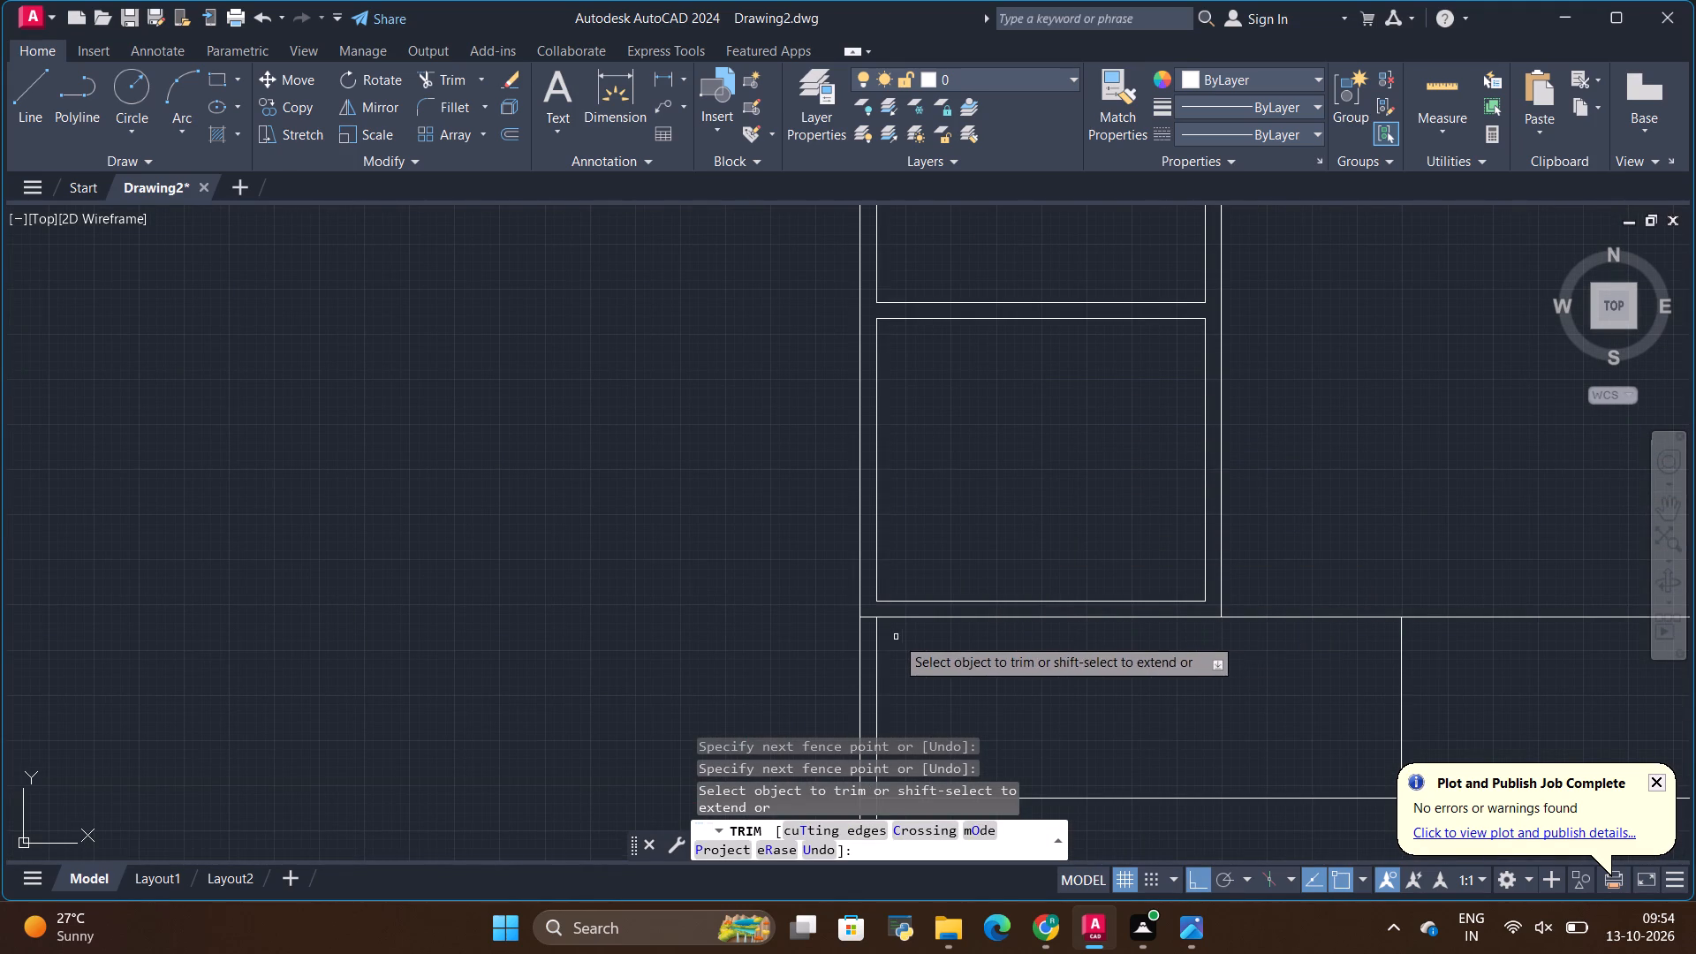
scroll(873, 639, up, 3)
drag(849, 541, 848, 602)
scroll(846, 593, down, 4)
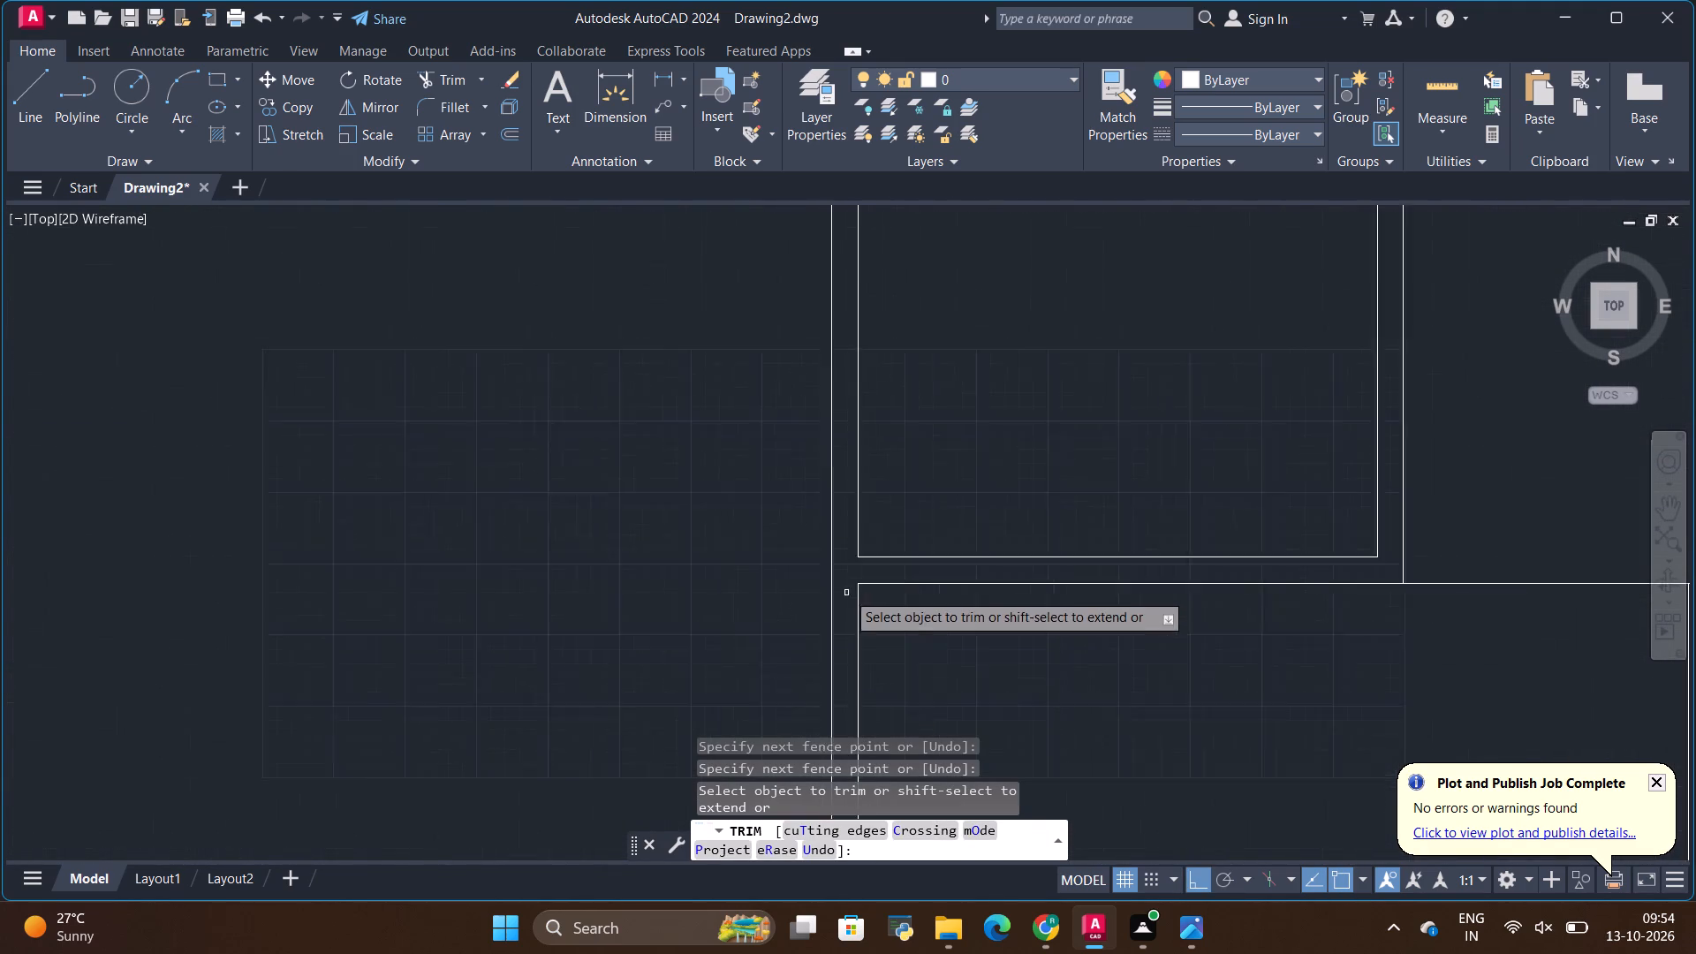
scroll(1137, 608, down, 1)
scroll(1170, 597, up, 2)
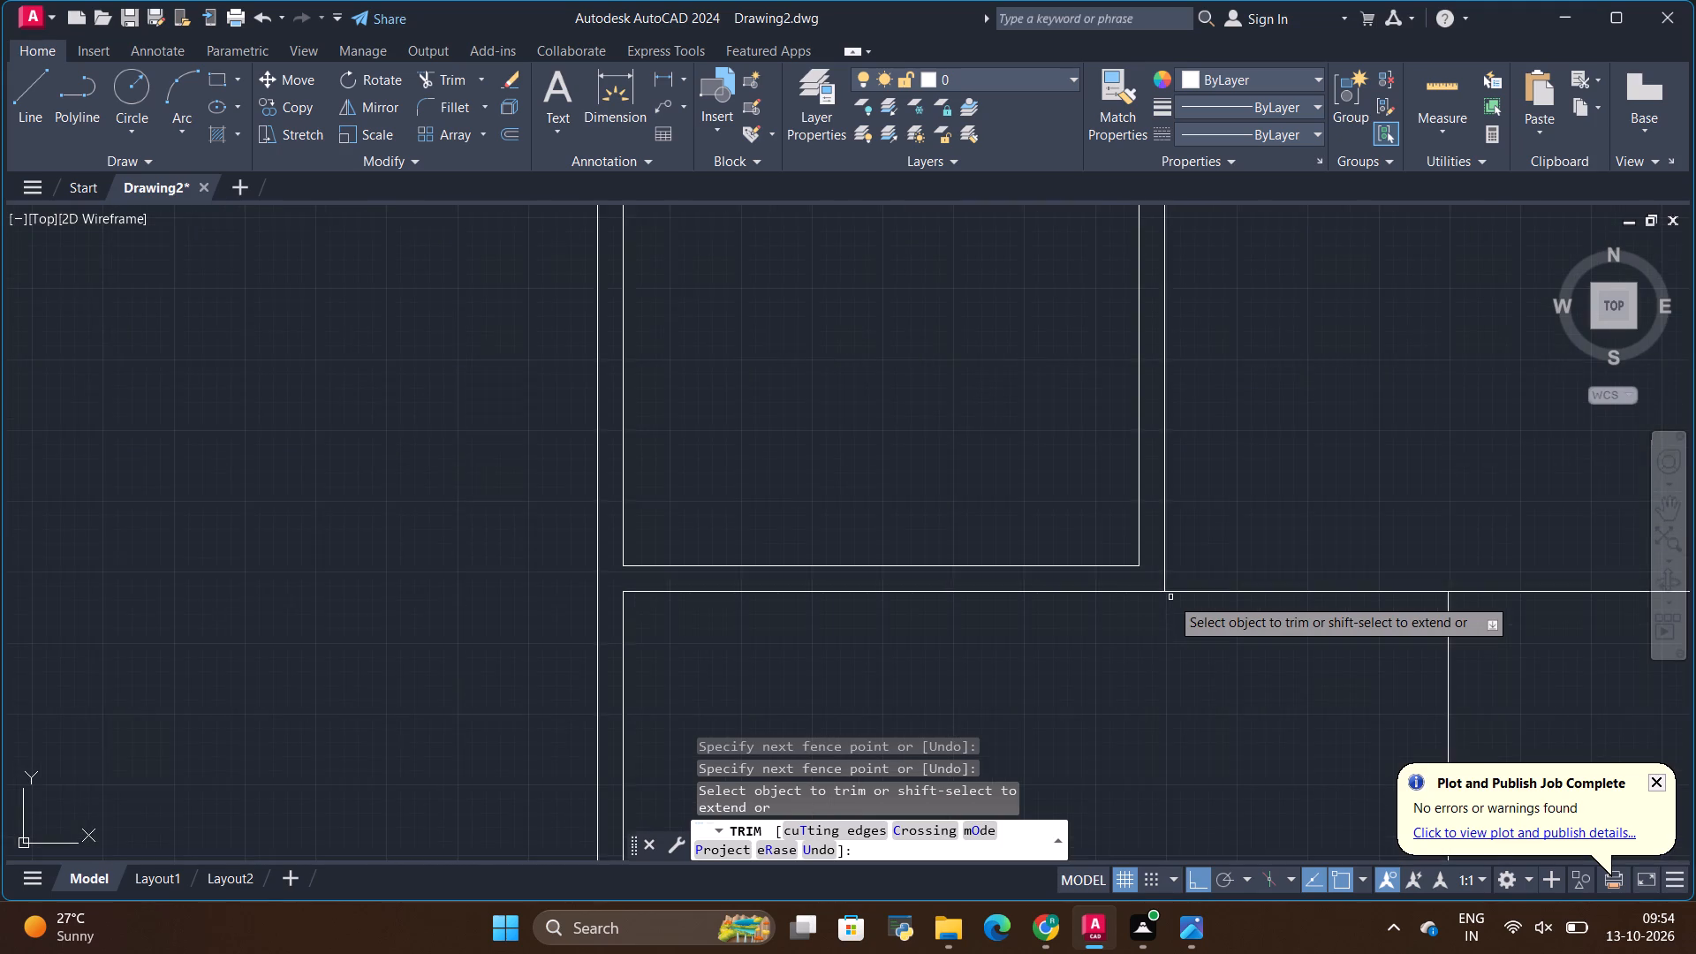
scroll(1170, 597, up, 1)
key(Escape)
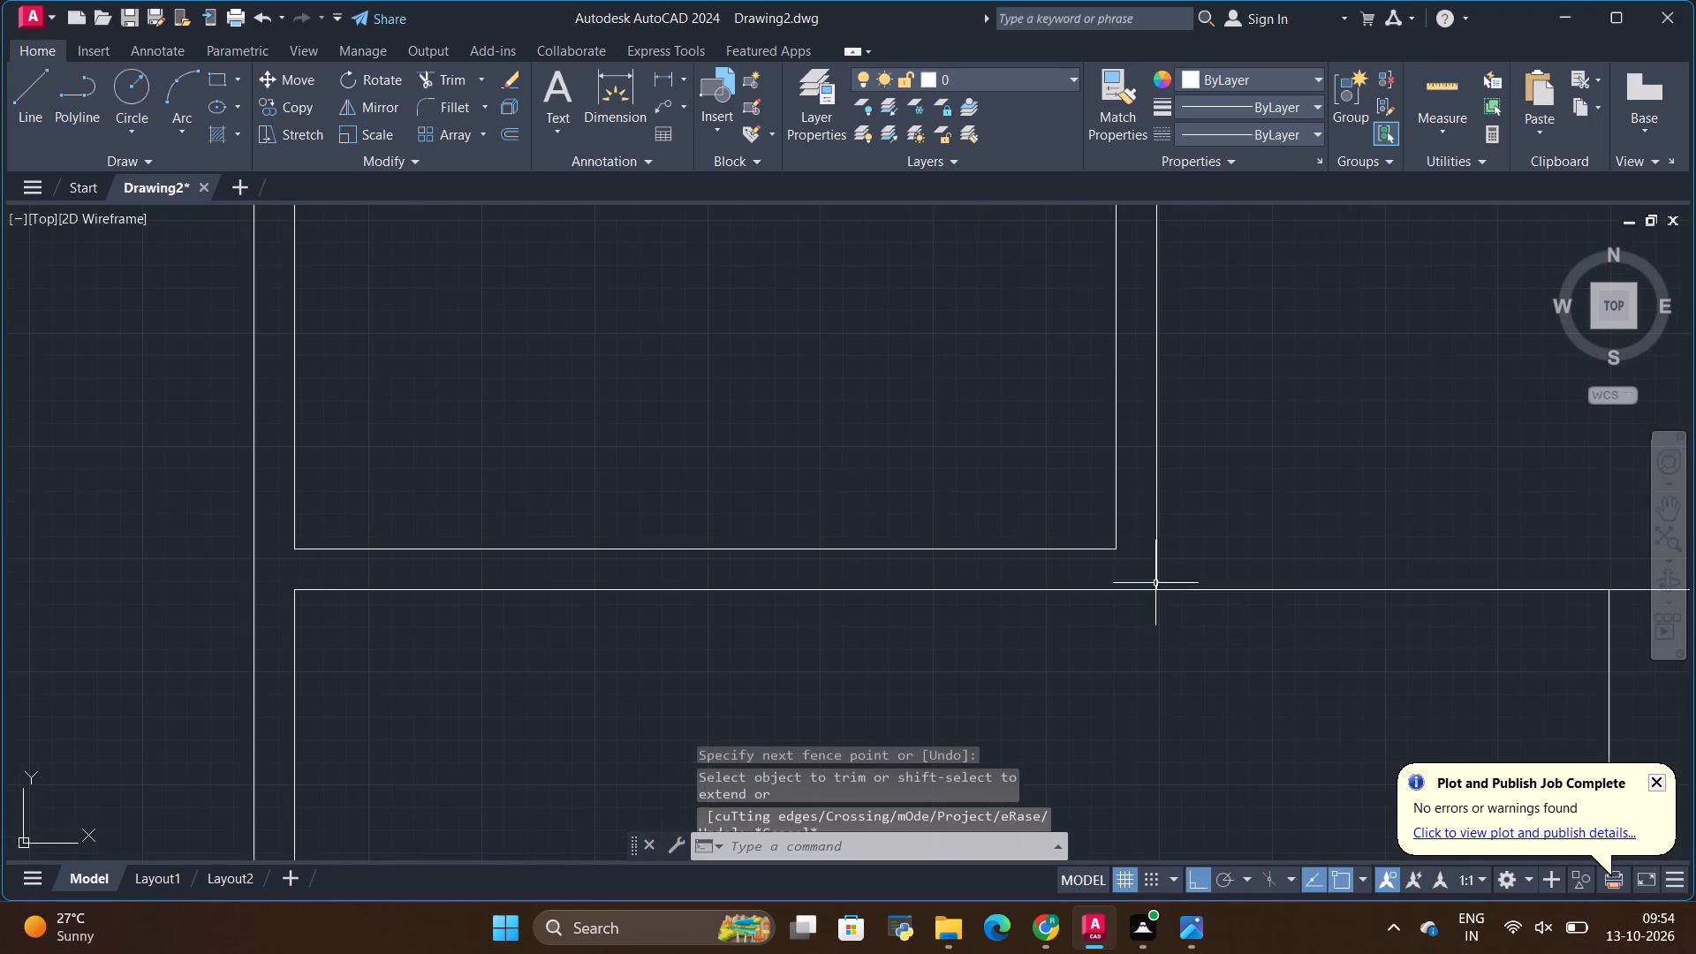
Compare the base unit and its drawer row with the reference image in Photos.
scroll(803, 544, down, 7)
key(alt+Tab)
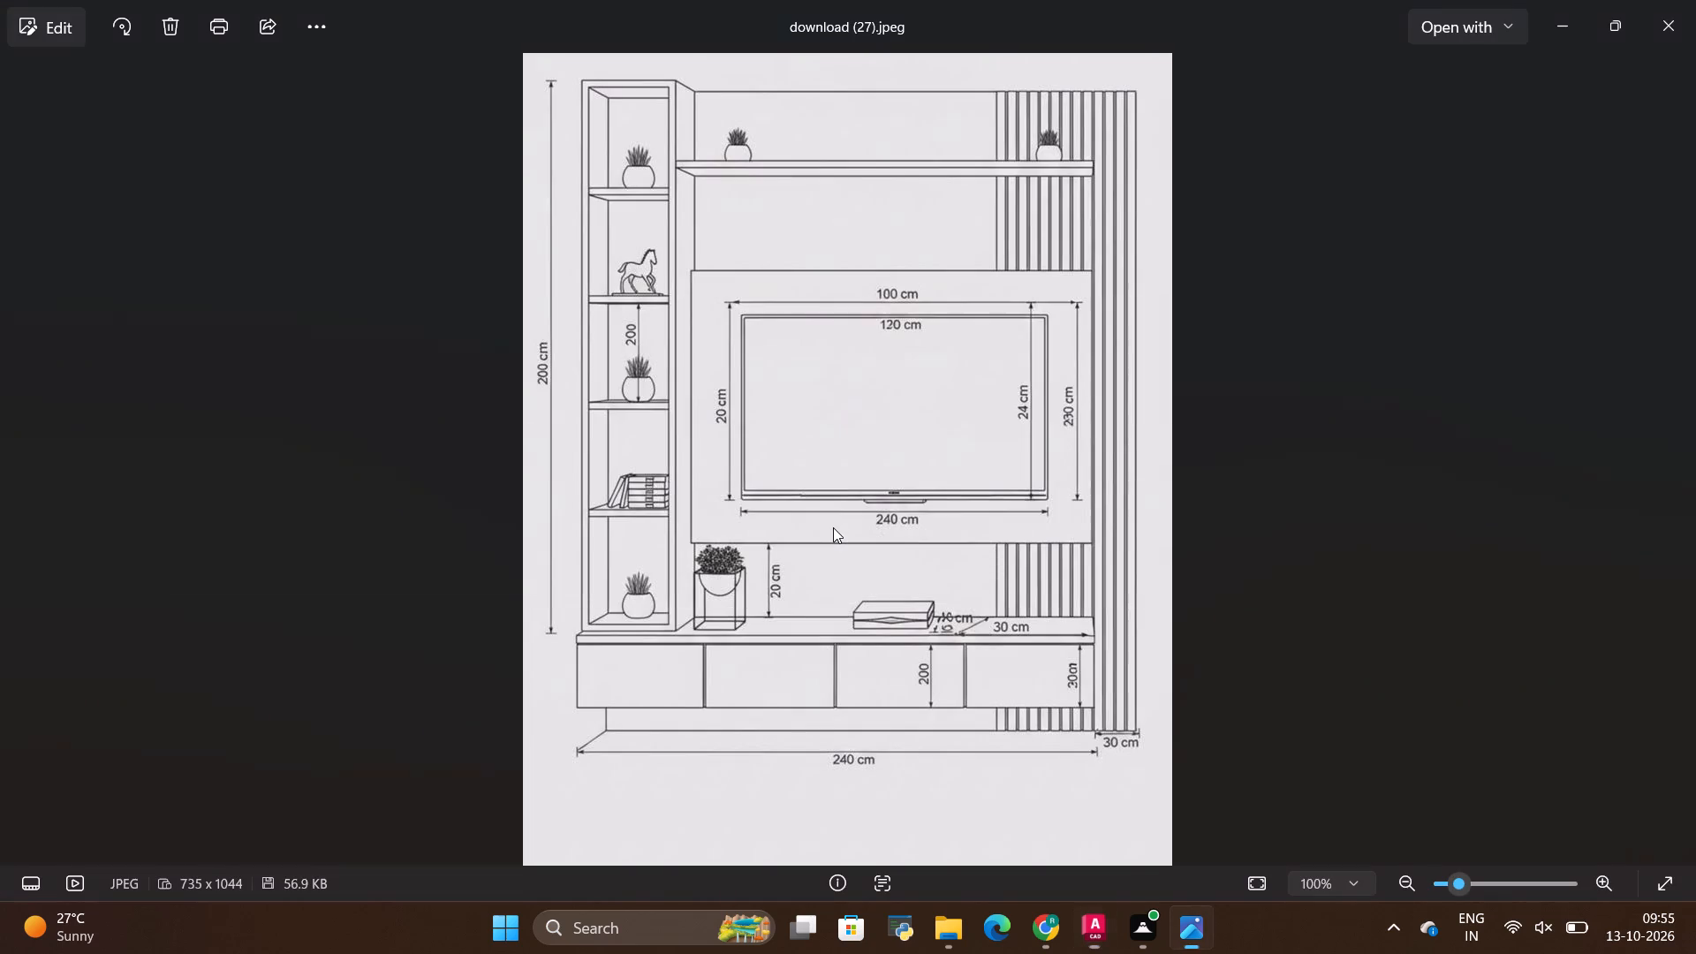
key(alt+Tab)
key(alt+Tab)
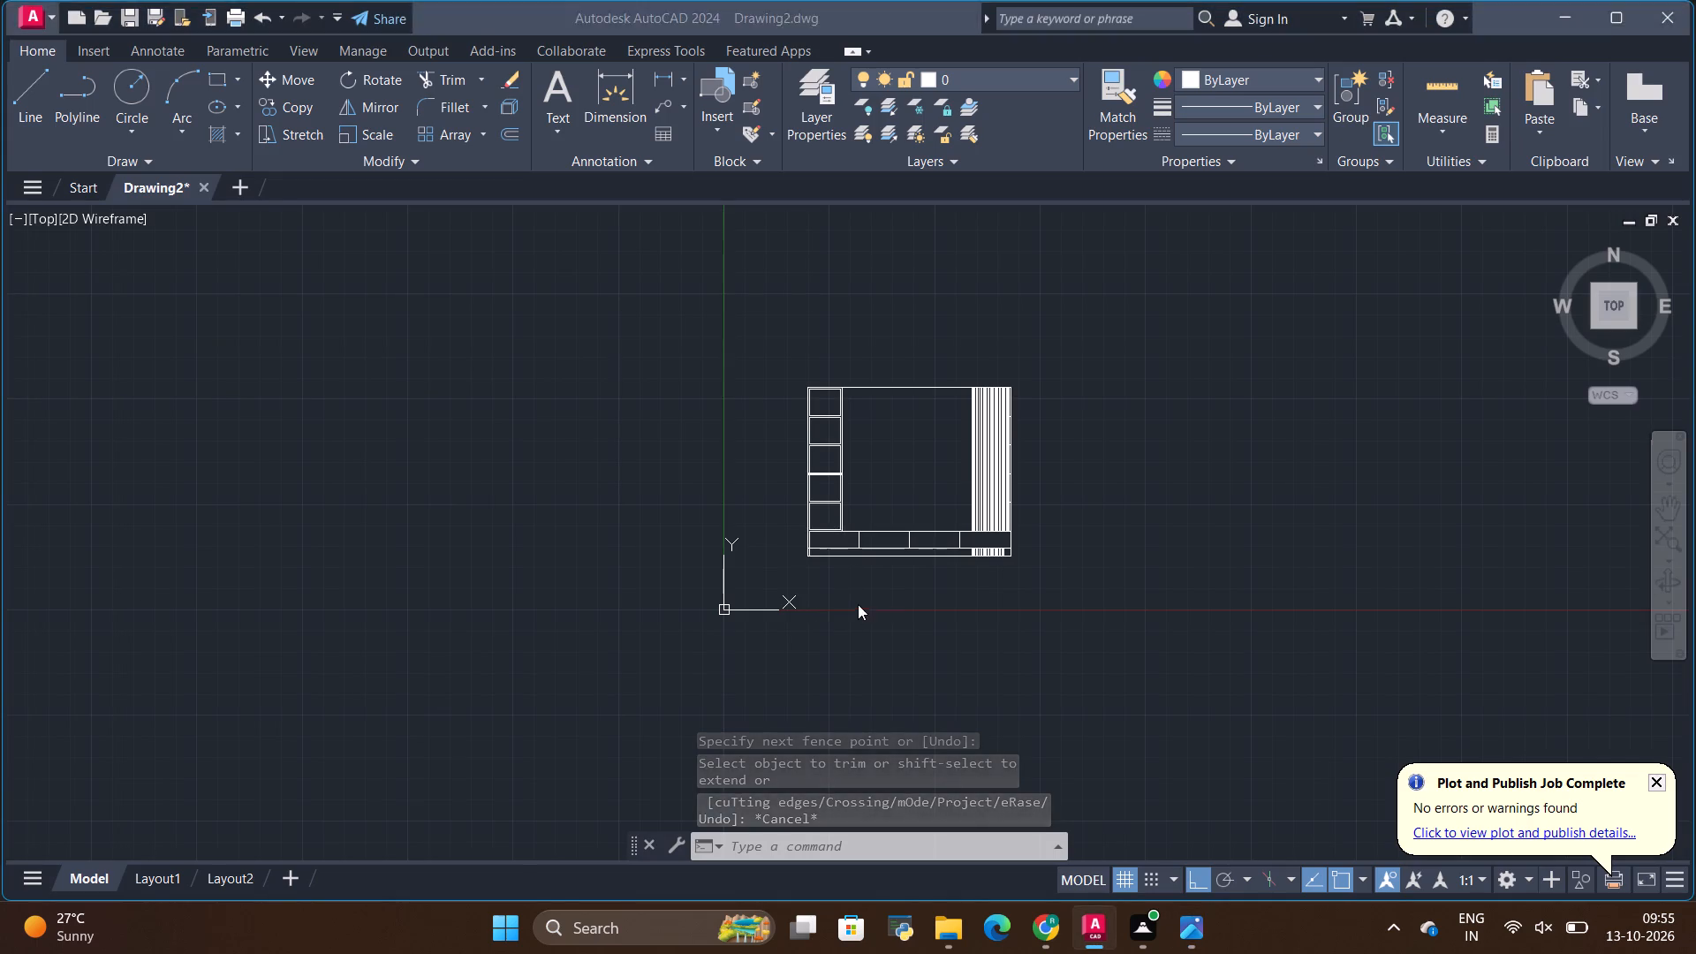
key(alt+Tab)
scroll(836, 580, up, 3)
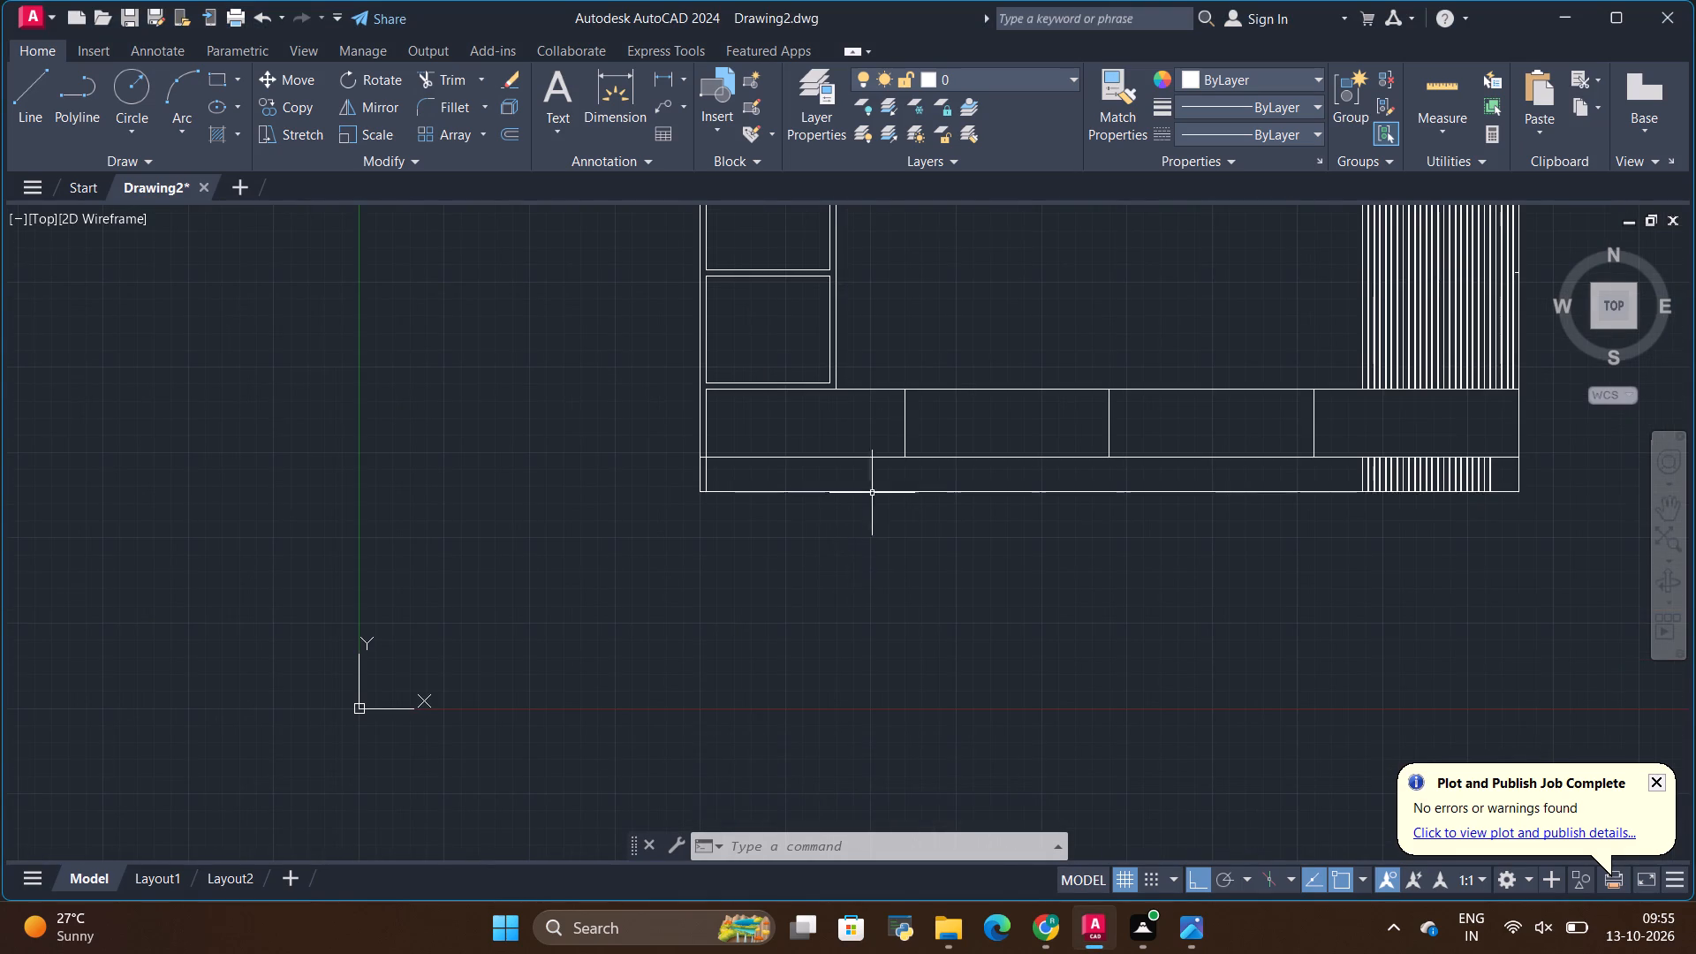
scroll(920, 393, up, 2)
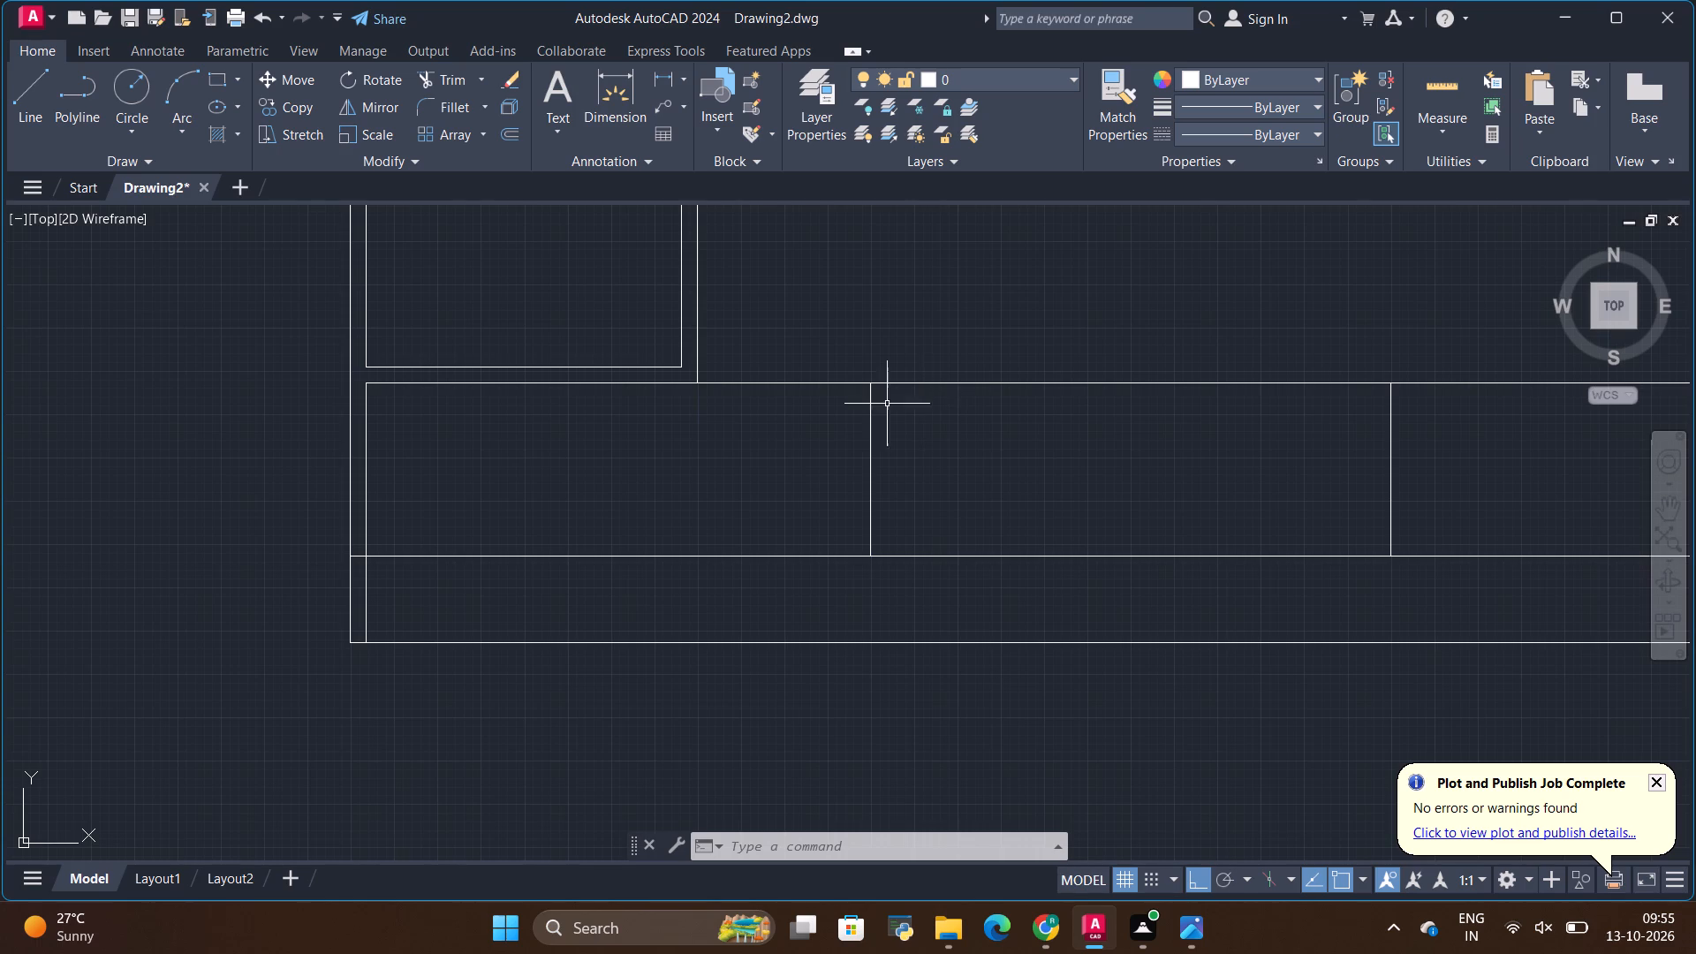
scroll(706, 408, down, 3)
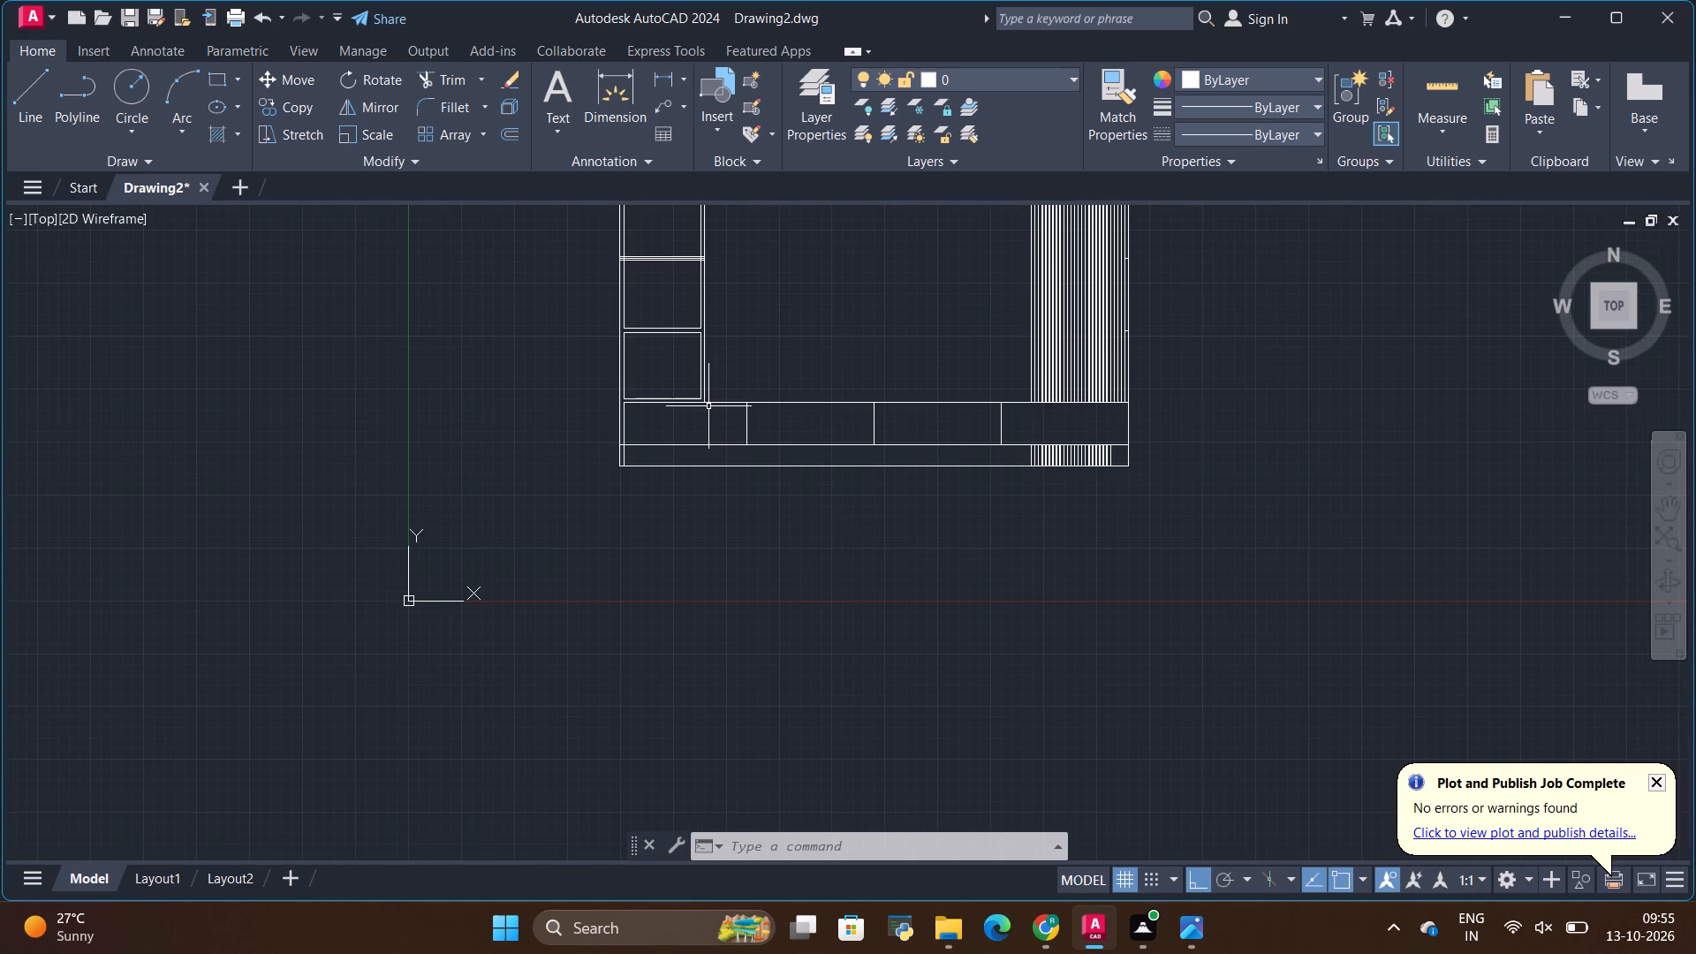
key(alt+Tab)
key(alt+Tab)
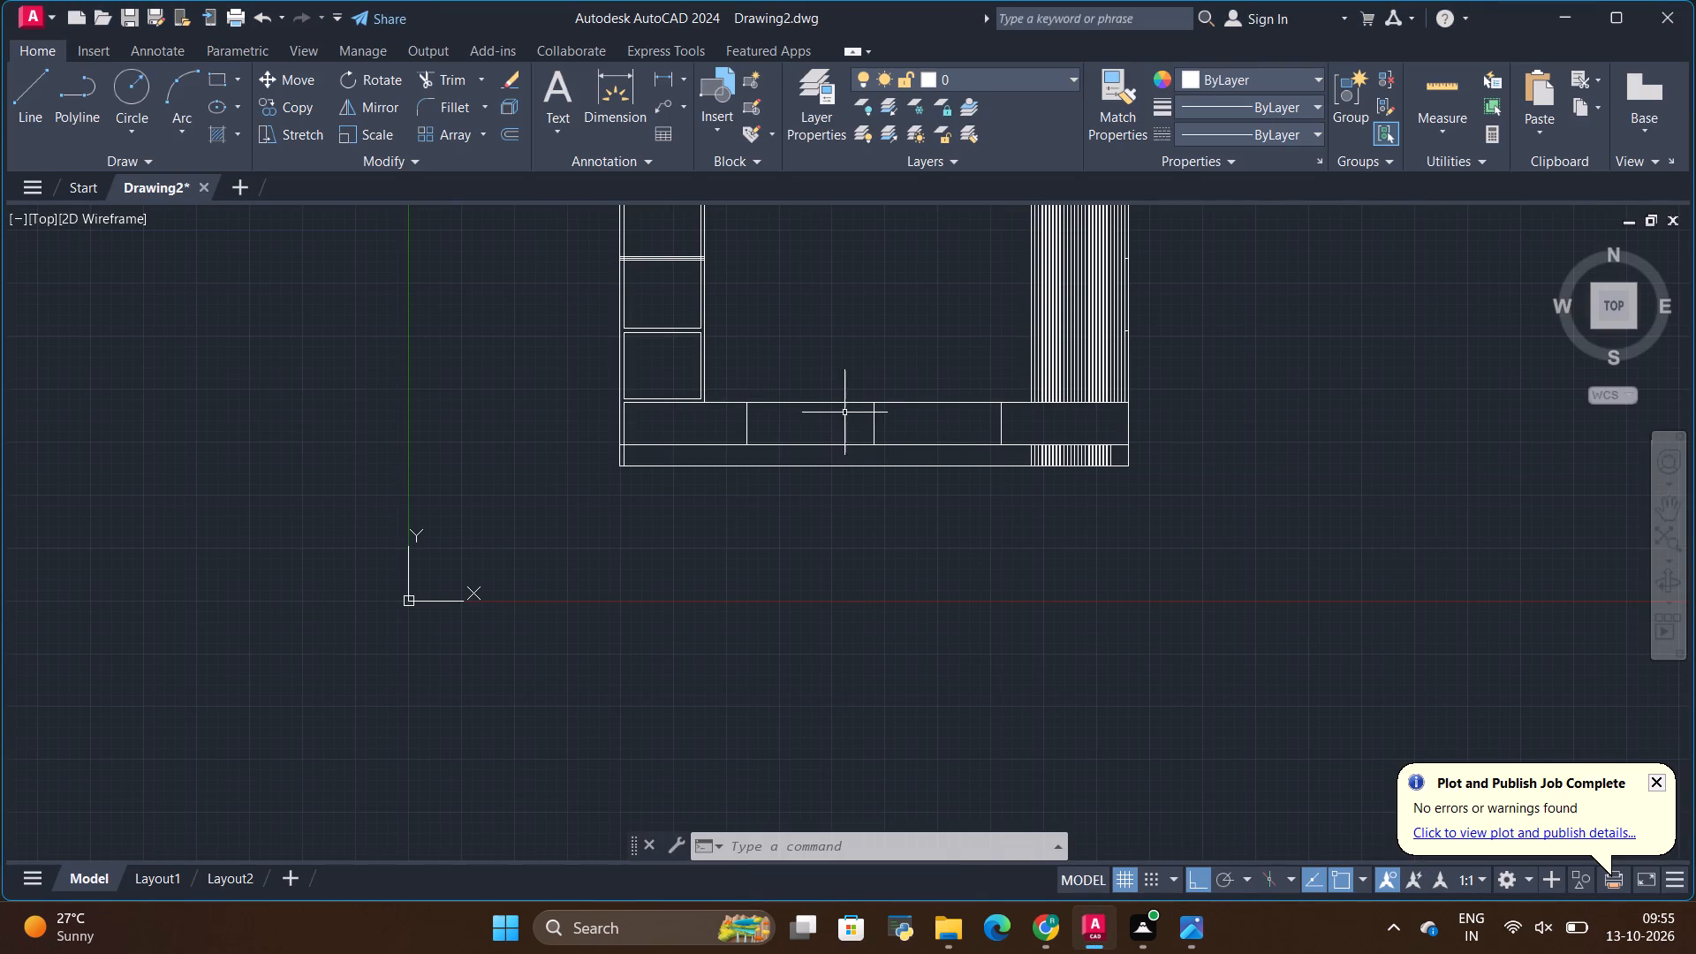
Copy the drawer row's top line 2 mm downward.
click(833, 402)
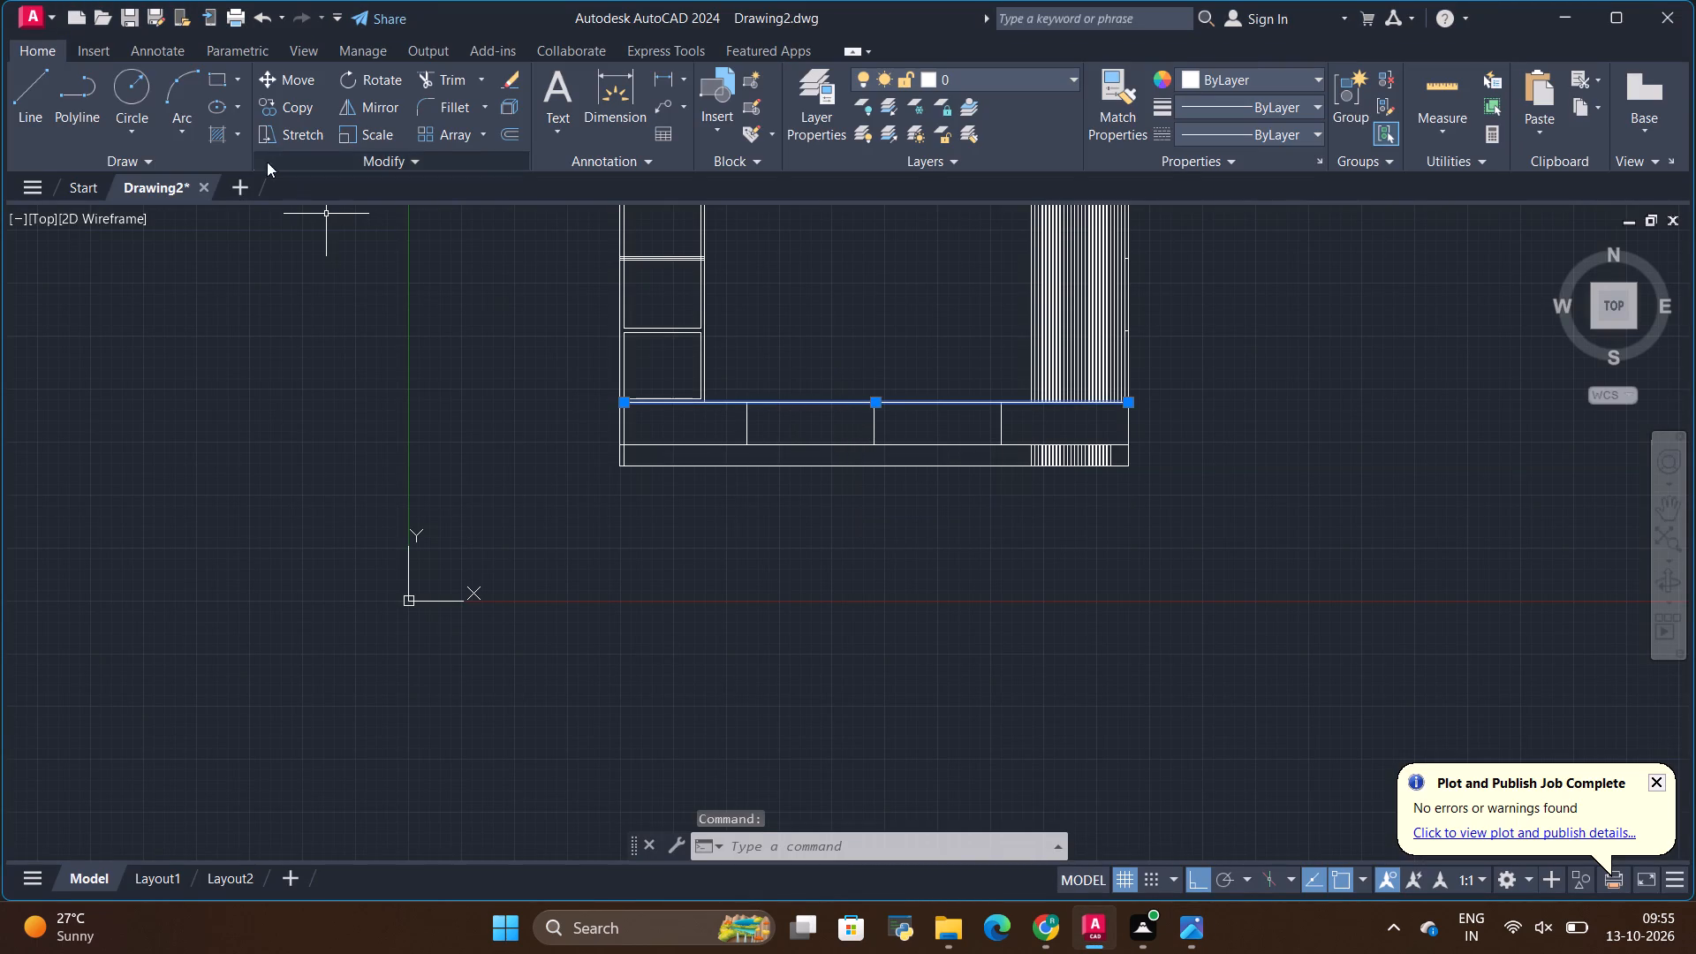
click(307, 103)
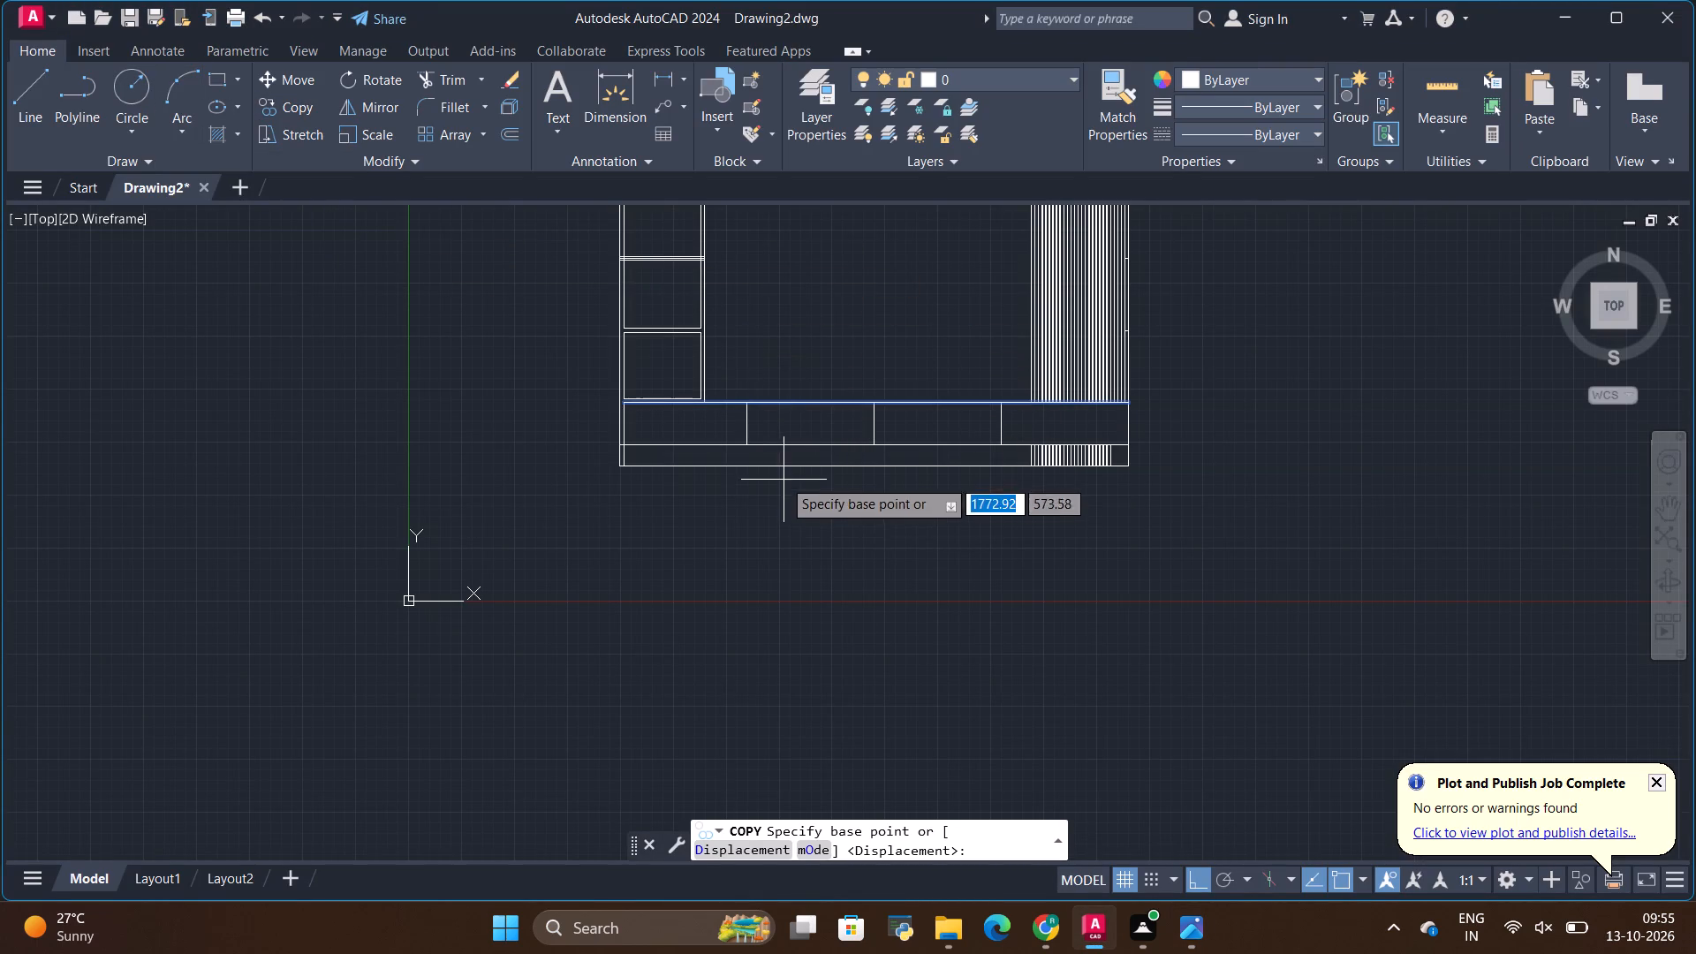
key(alt+Tab)
key(alt+Tab)
scroll(868, 421, up, 1)
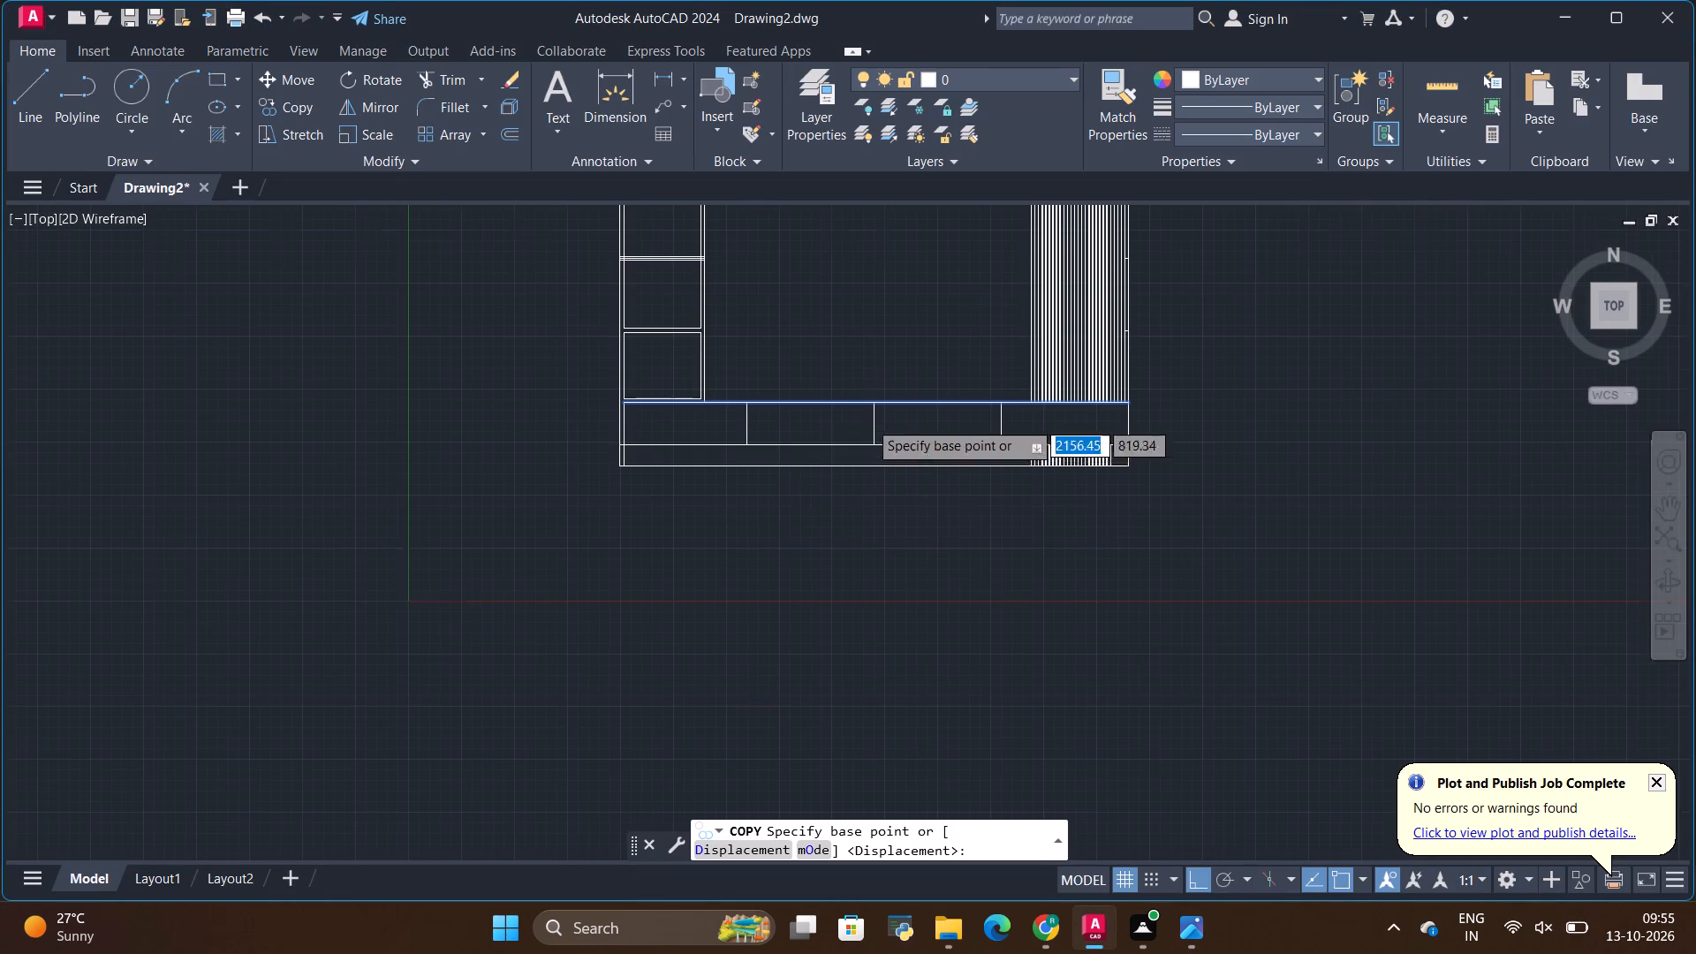
scroll(869, 404, up, 2)
click(875, 381)
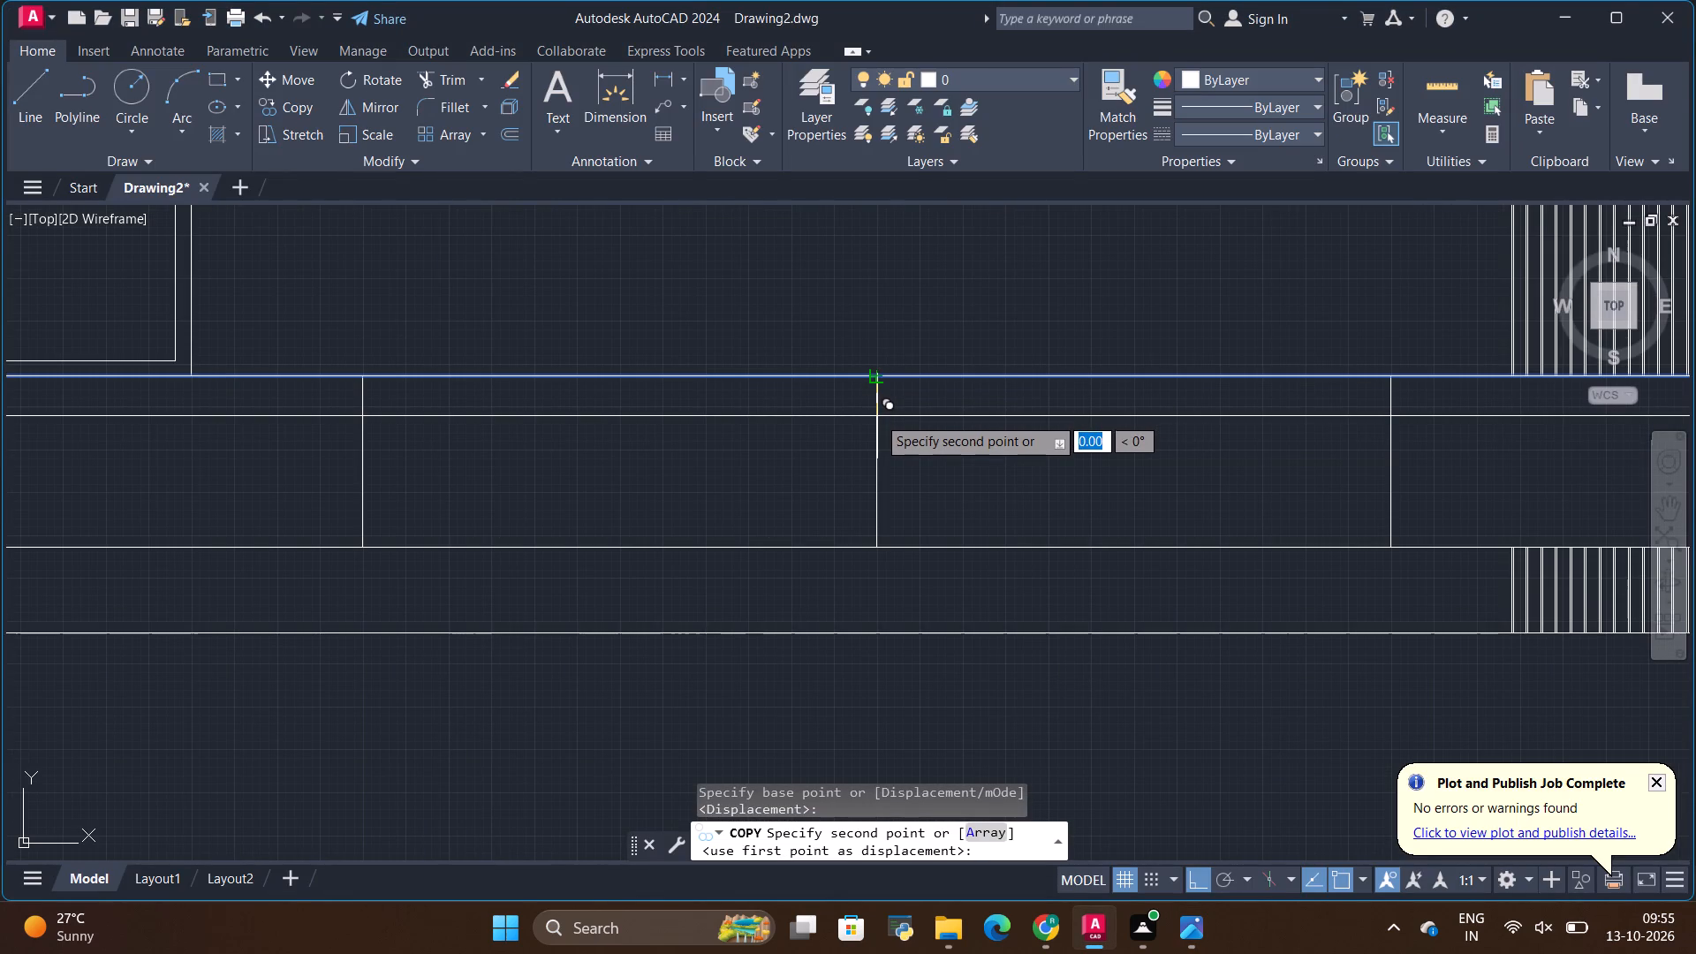
key(BackSpace)
text(2')
key(BackSpace)
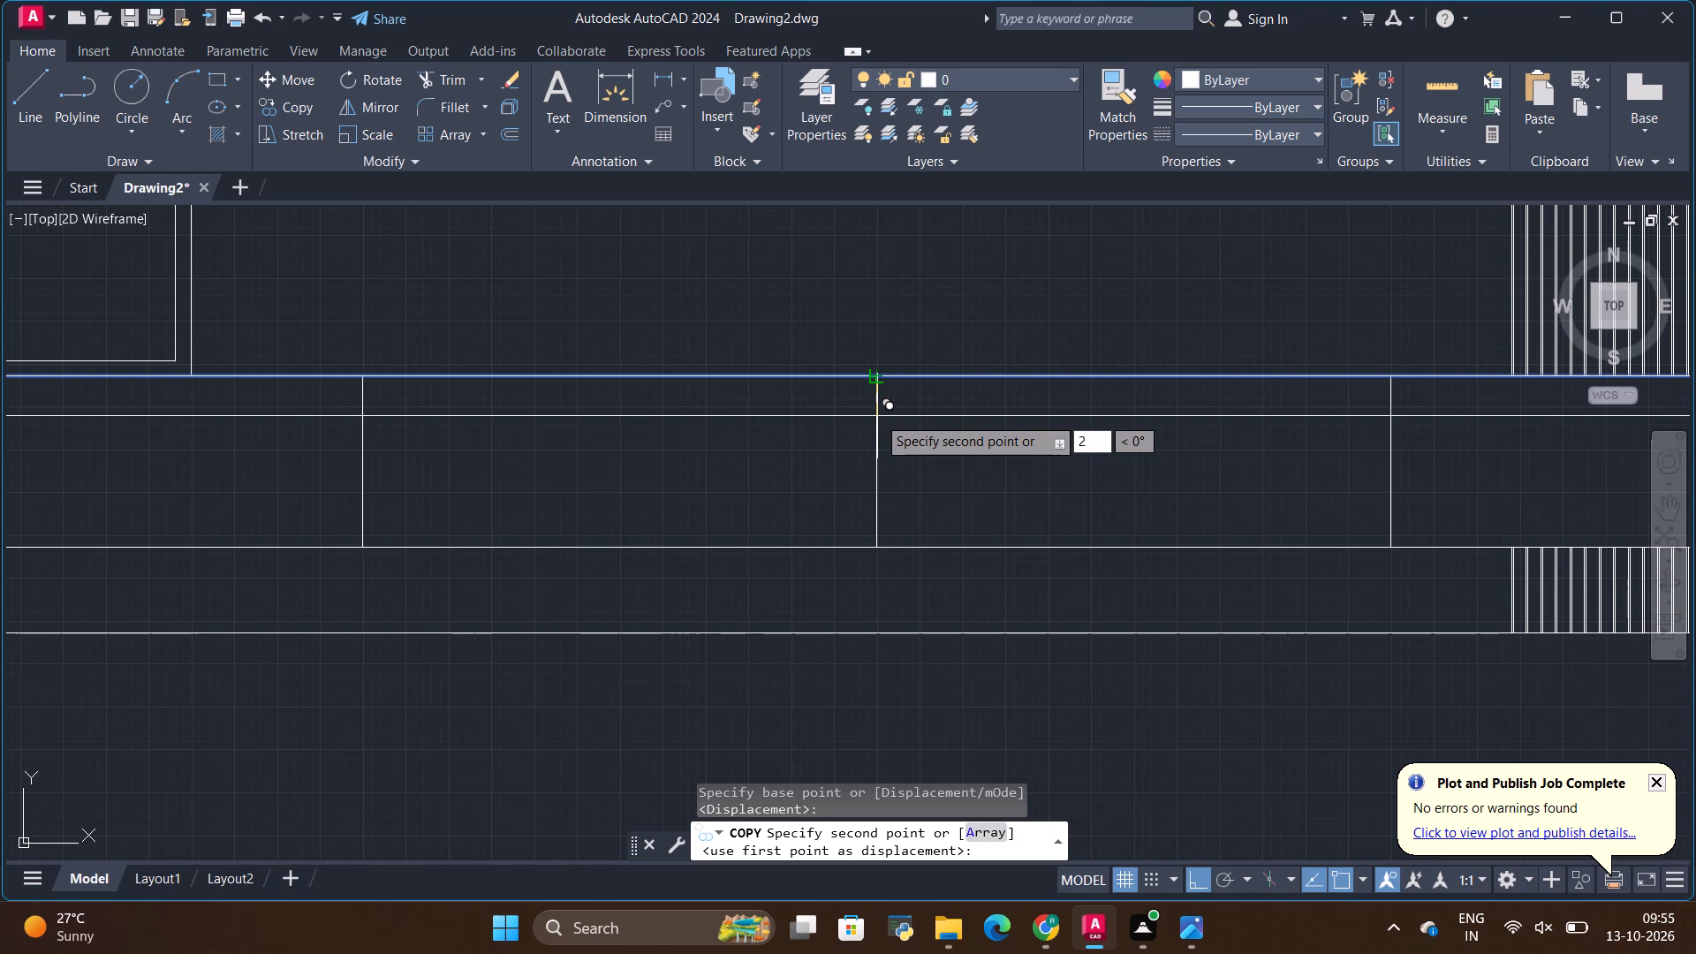
key(Return)
key(Escape)
scroll(867, 369, up, 4)
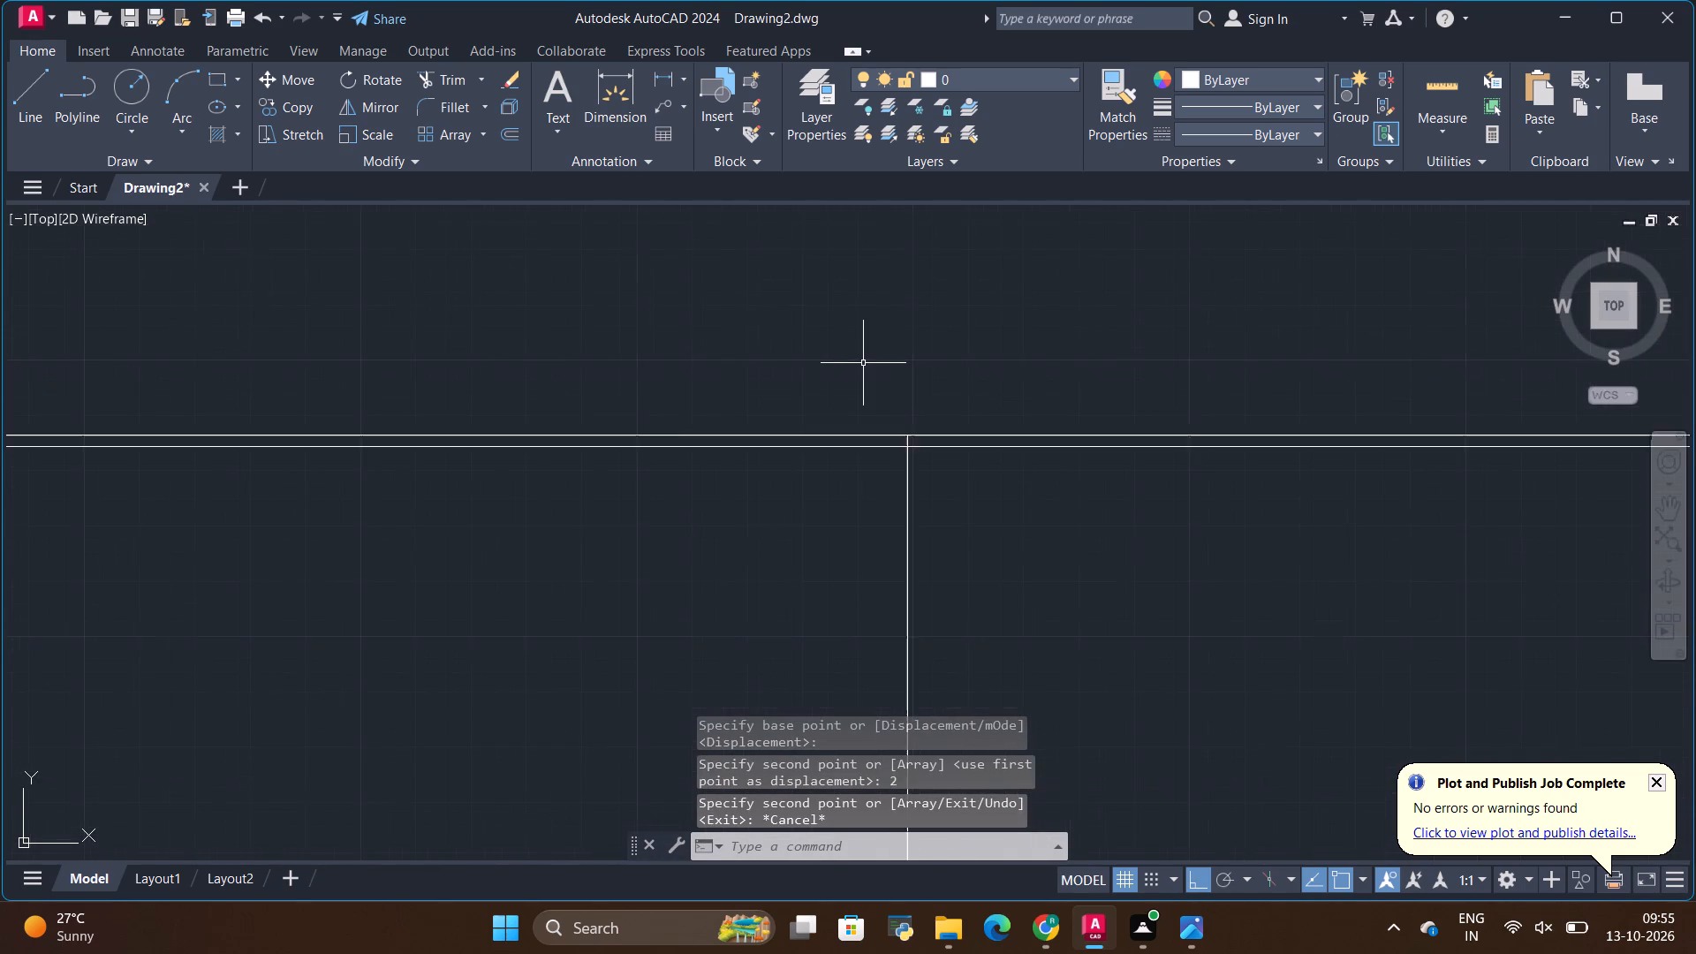
scroll(863, 363, down, 4)
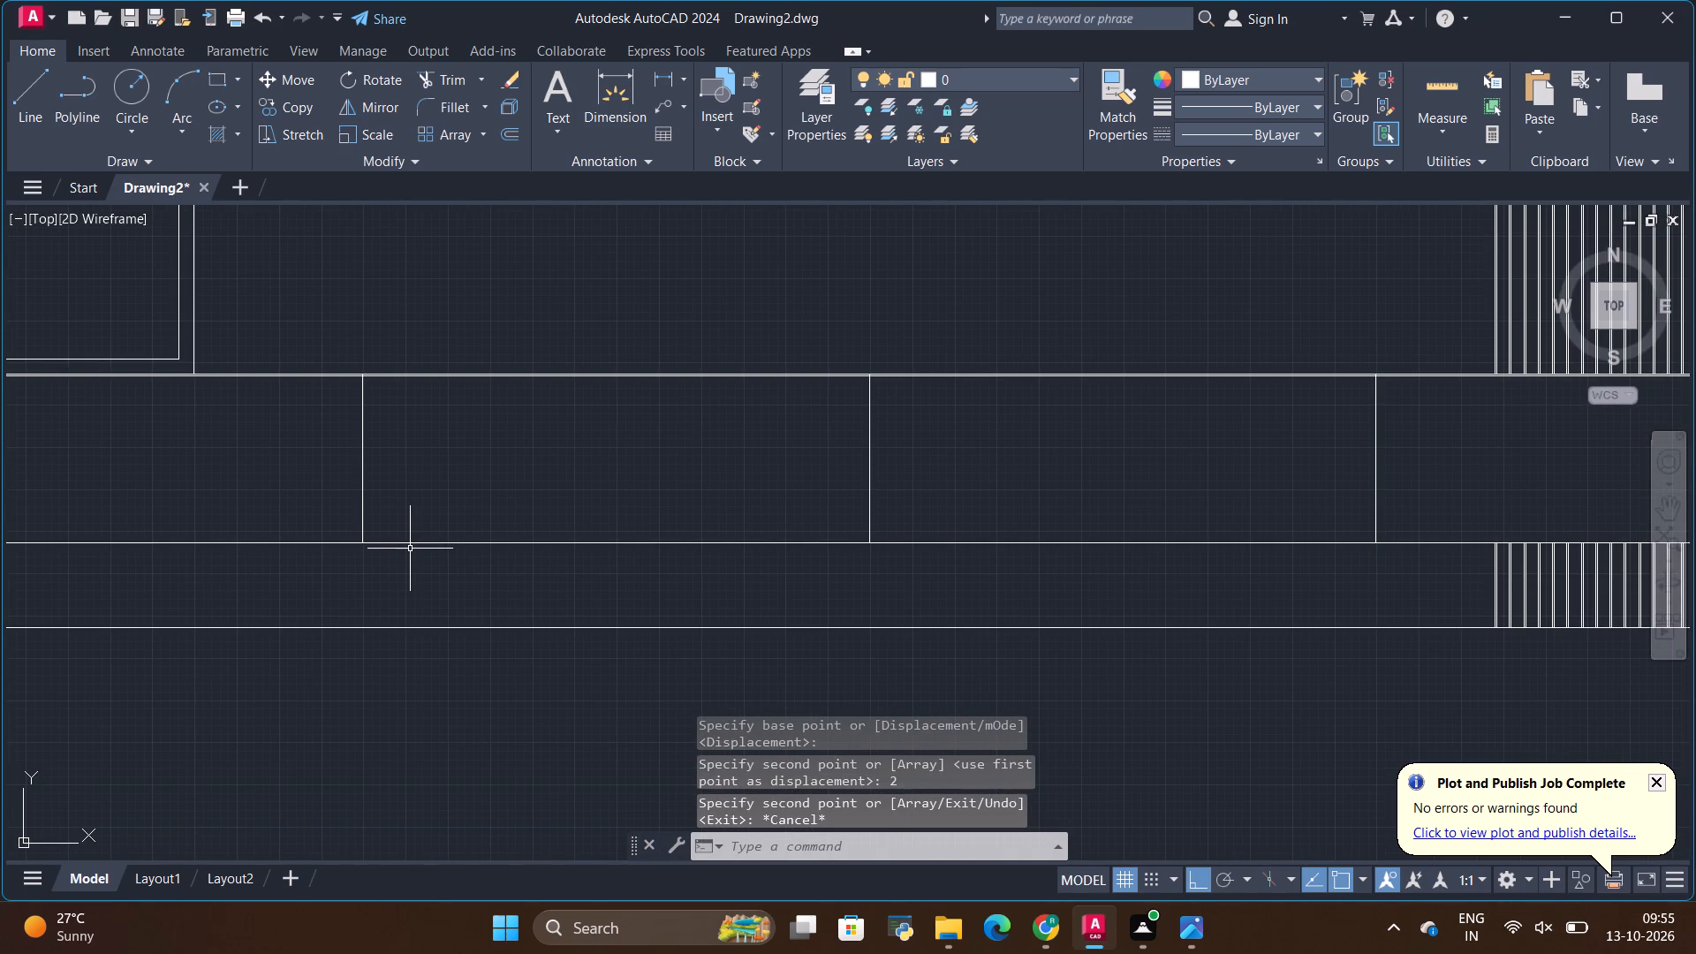
Copy the drawer row's bottom line 2 mm upward and check the drawer row against the reference image.
click(409, 541)
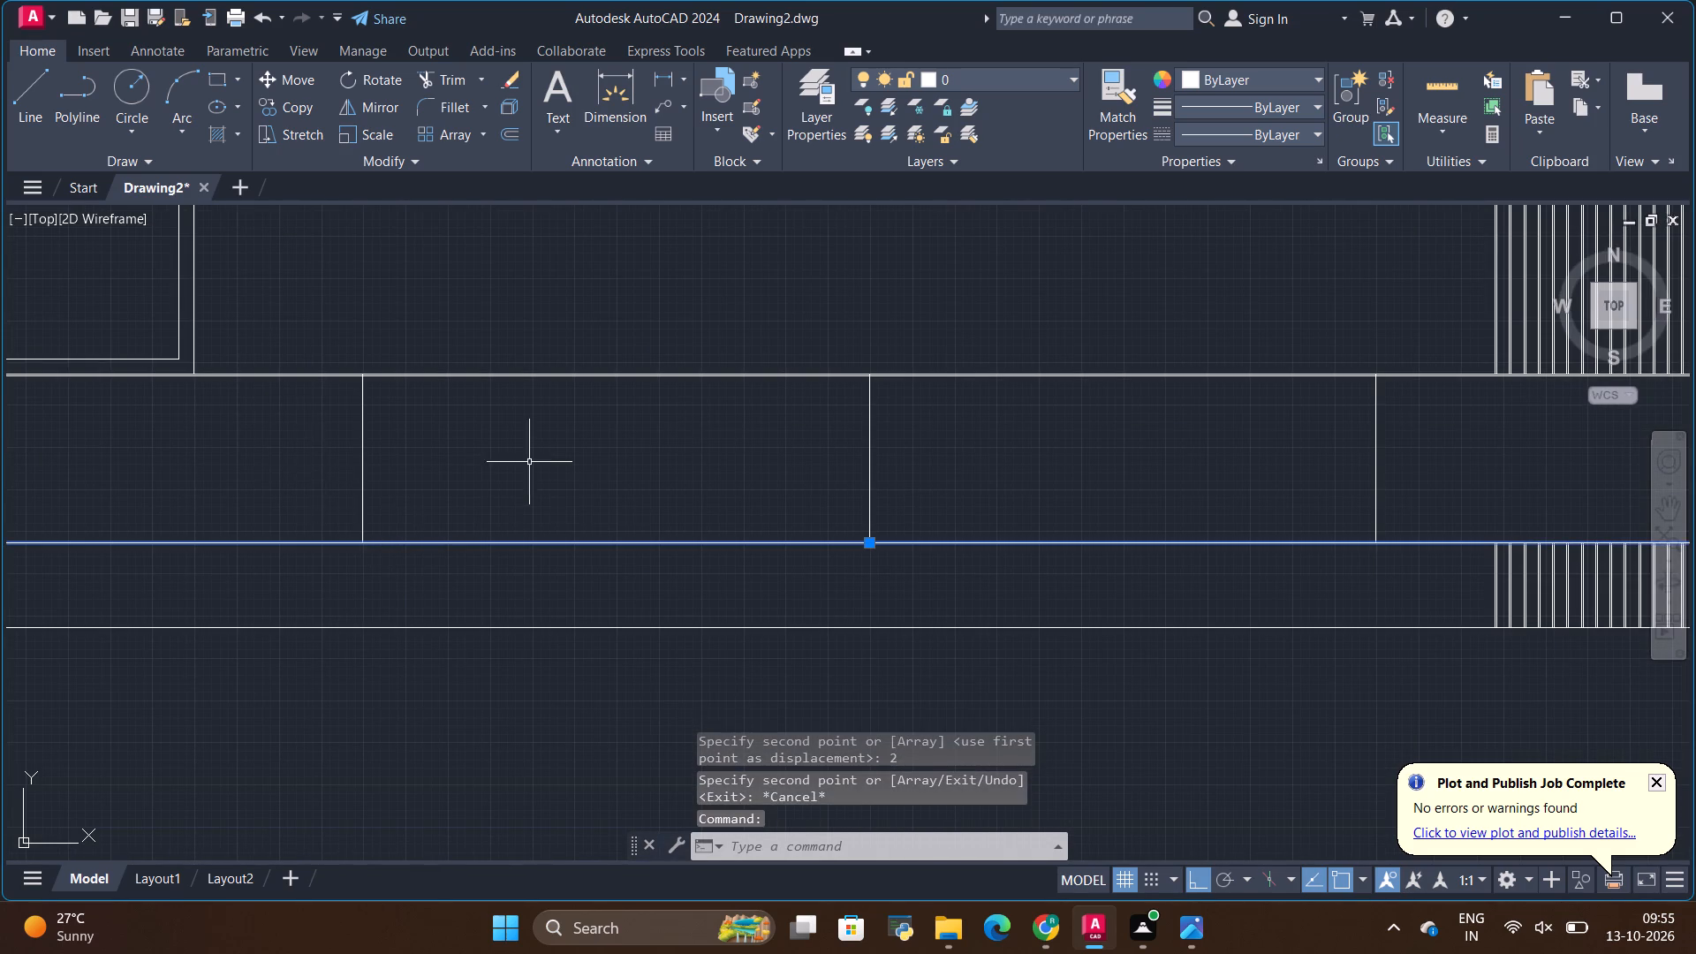
scroll(541, 462, down, 3)
click(303, 103)
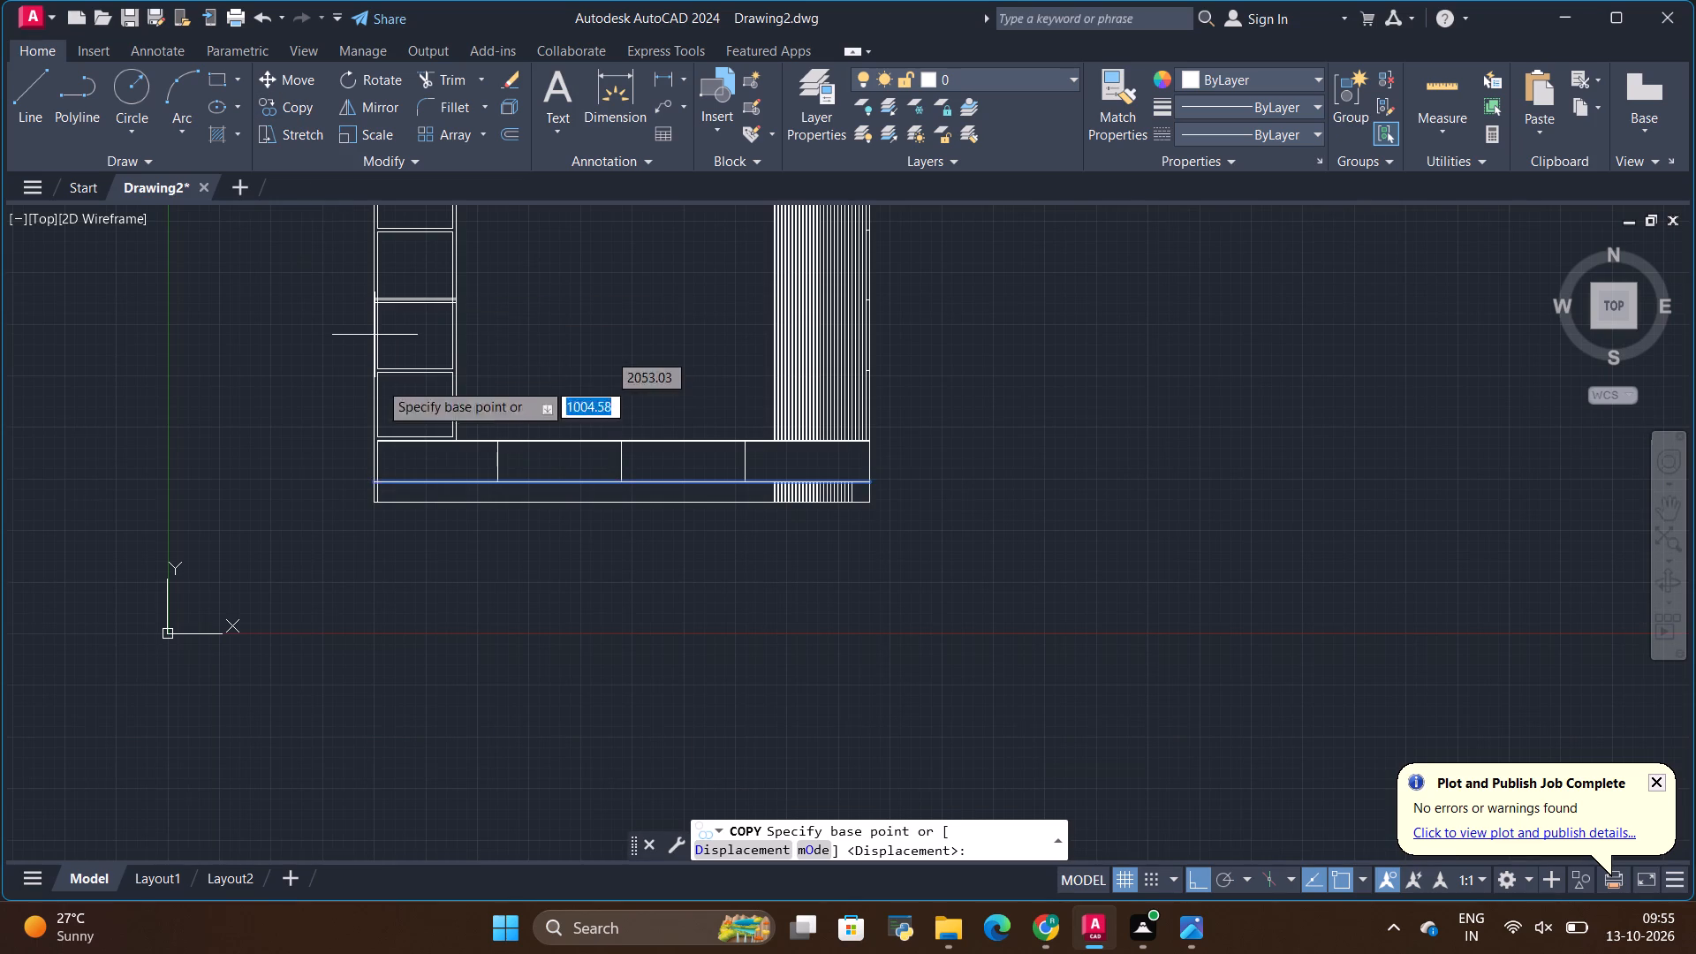
click(497, 480)
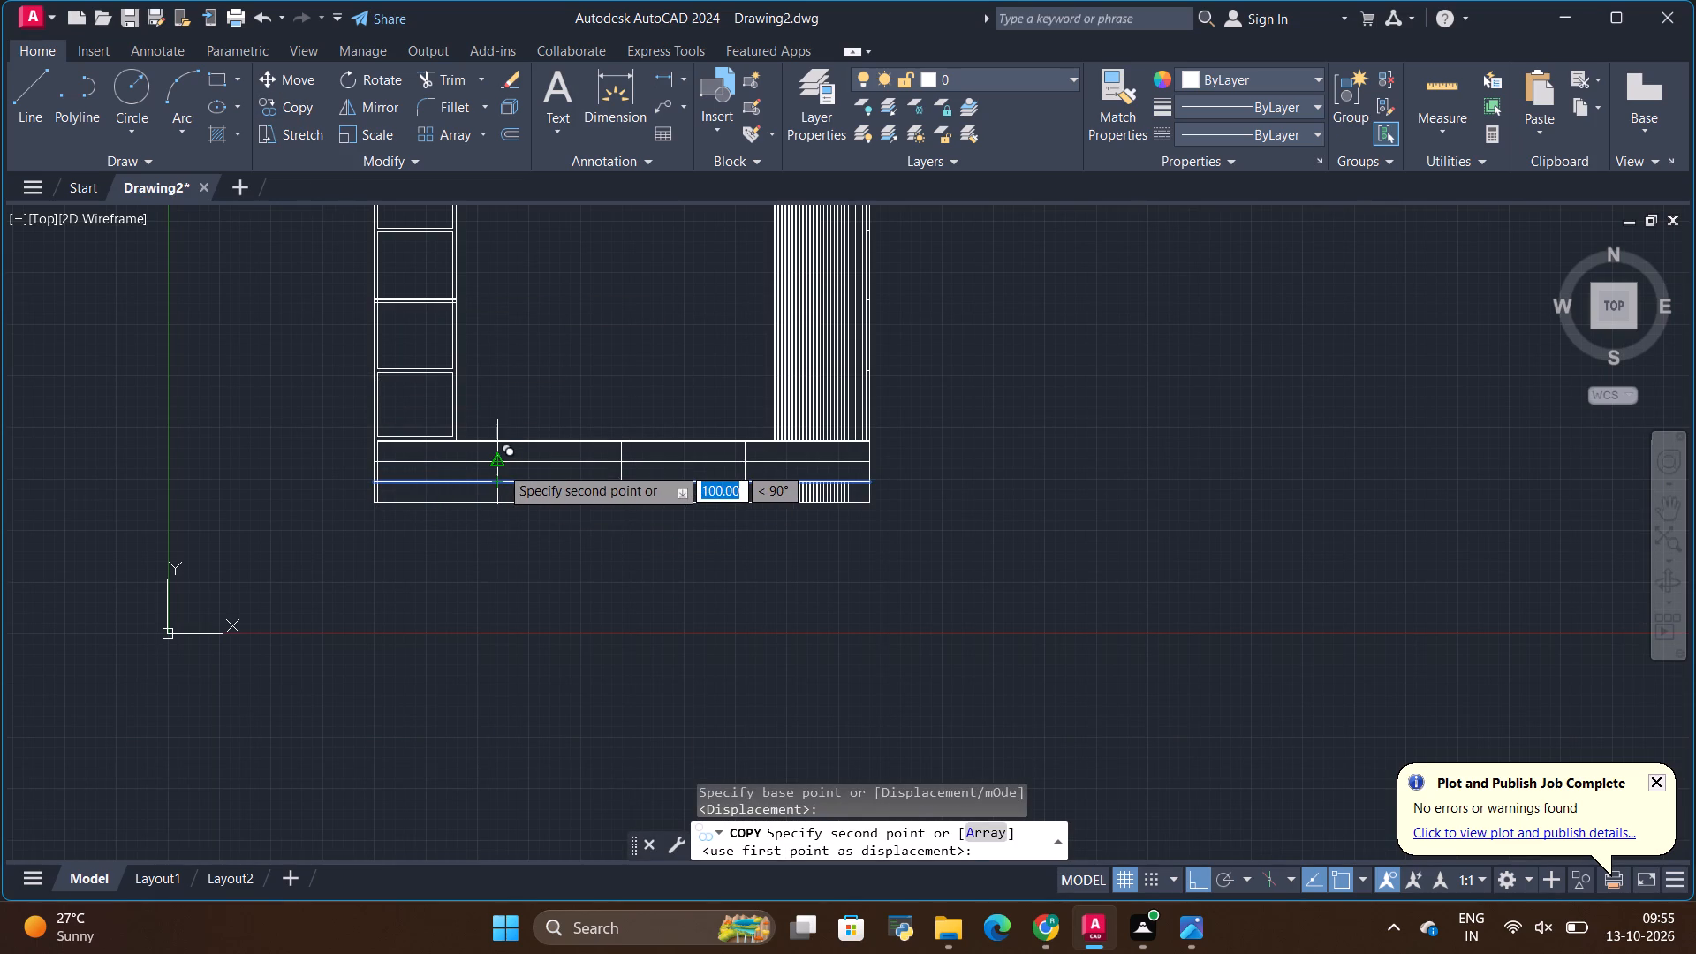
key(BackSpace)
key(2)
key(Return)
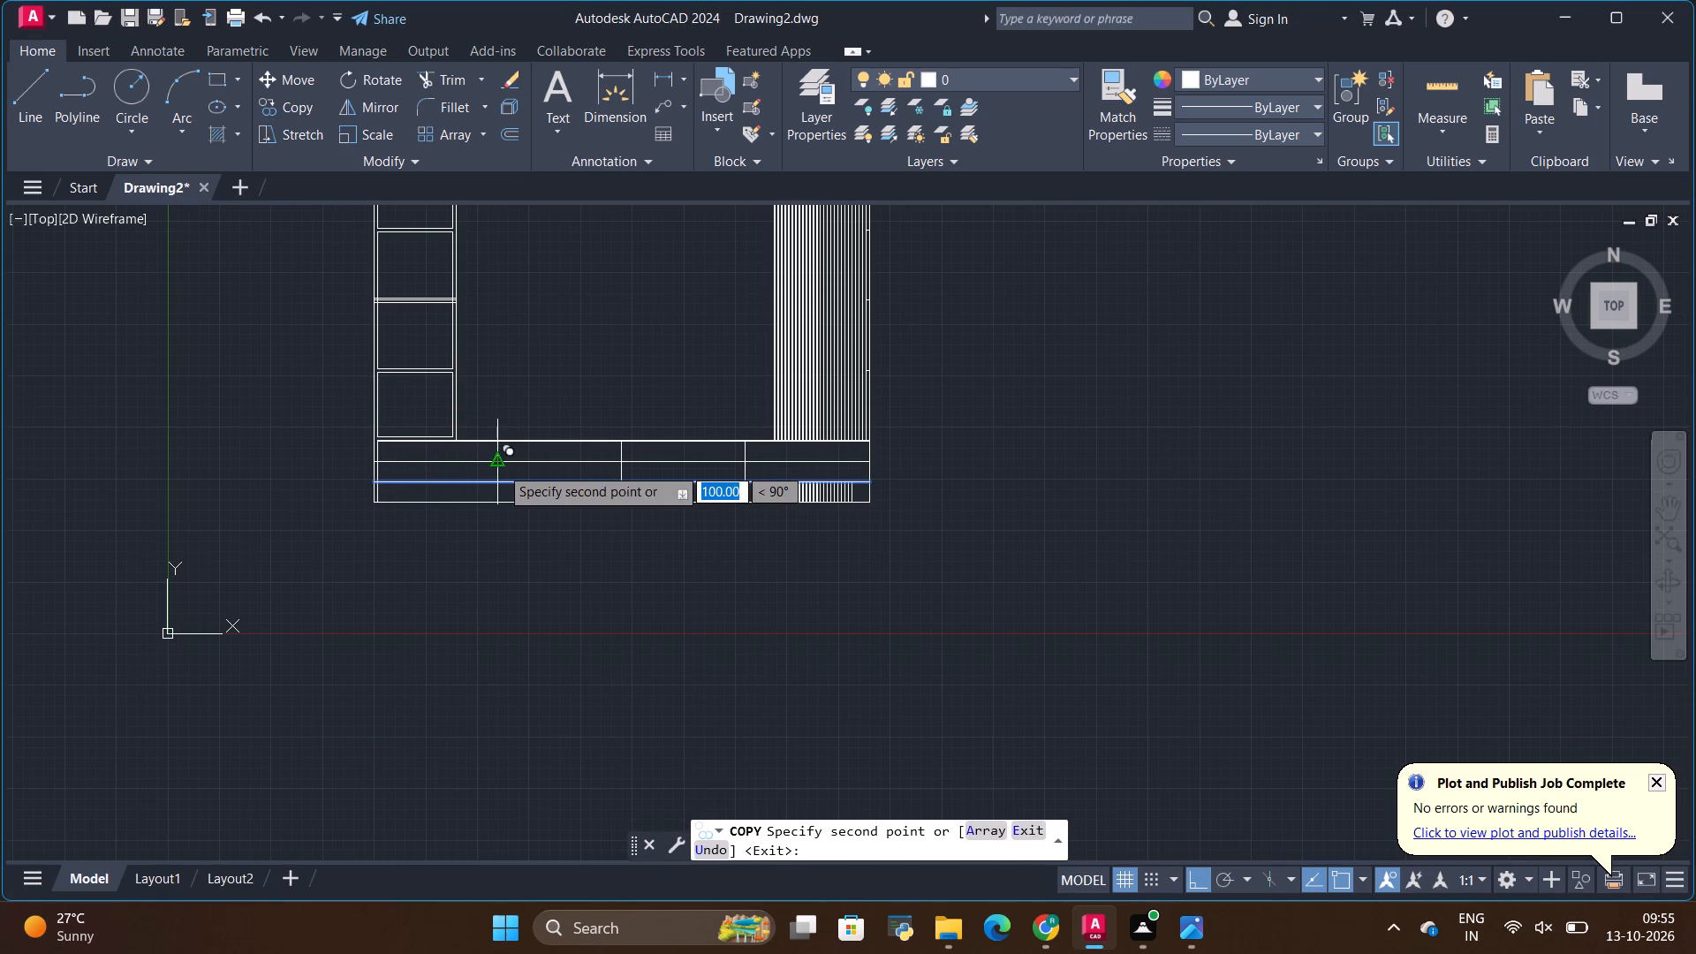
key(Escape)
scroll(500, 469, up, 4)
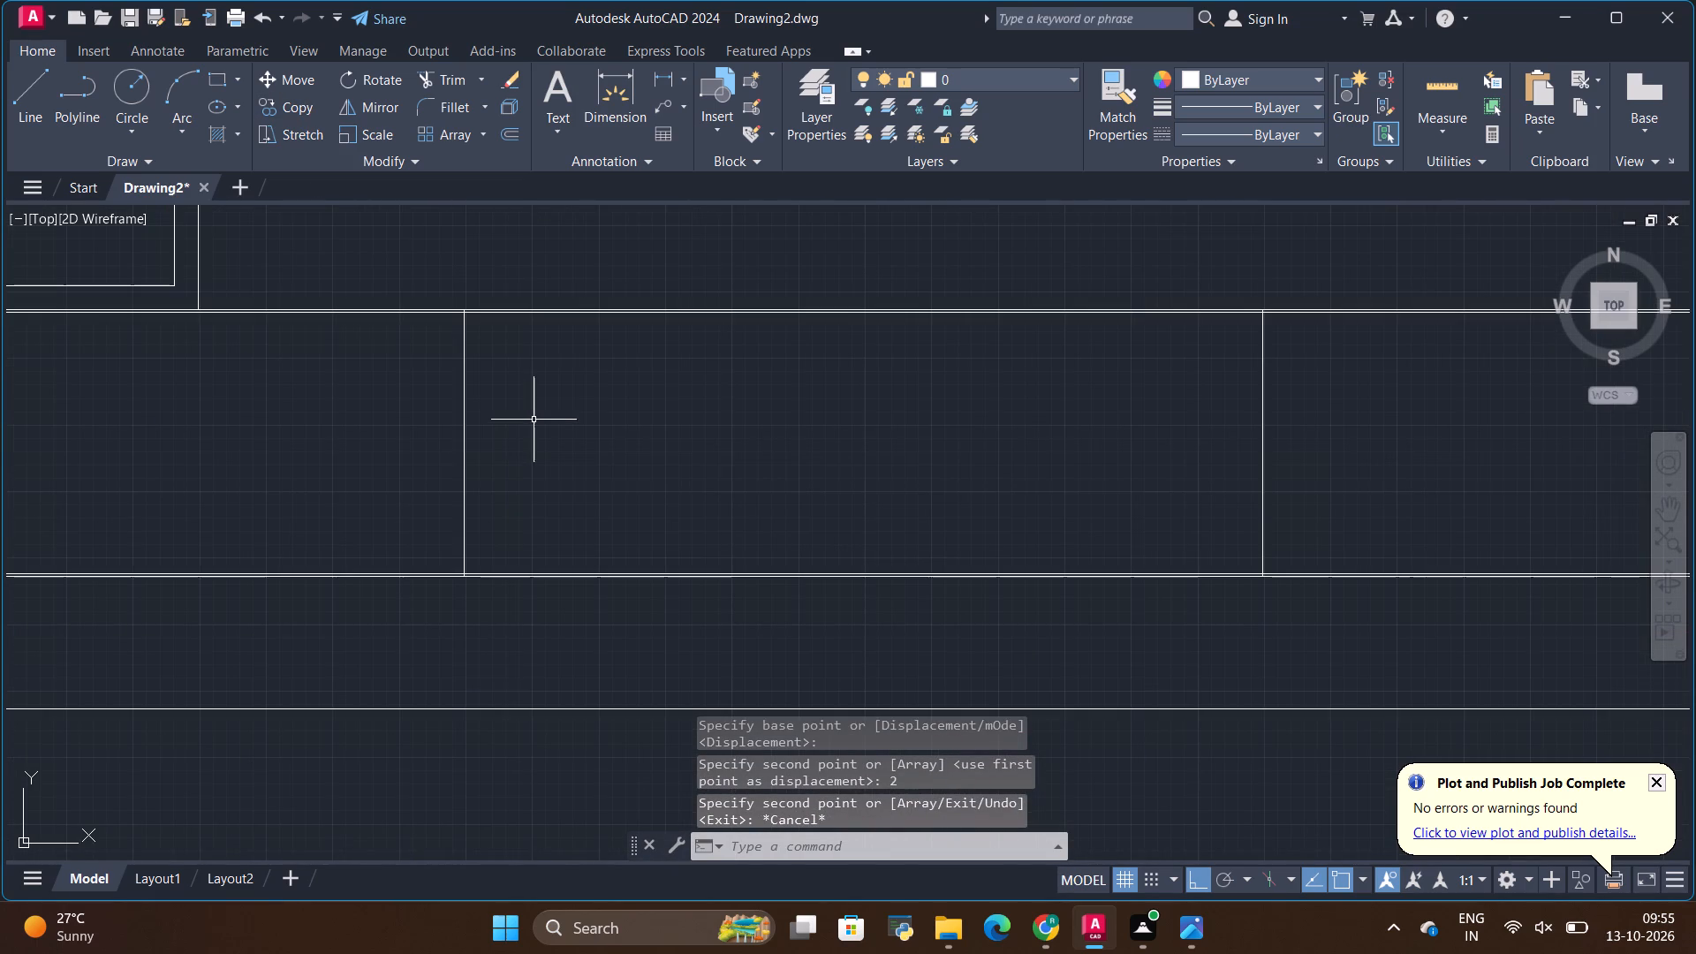
scroll(576, 429, down, 3)
scroll(586, 468, up, 2)
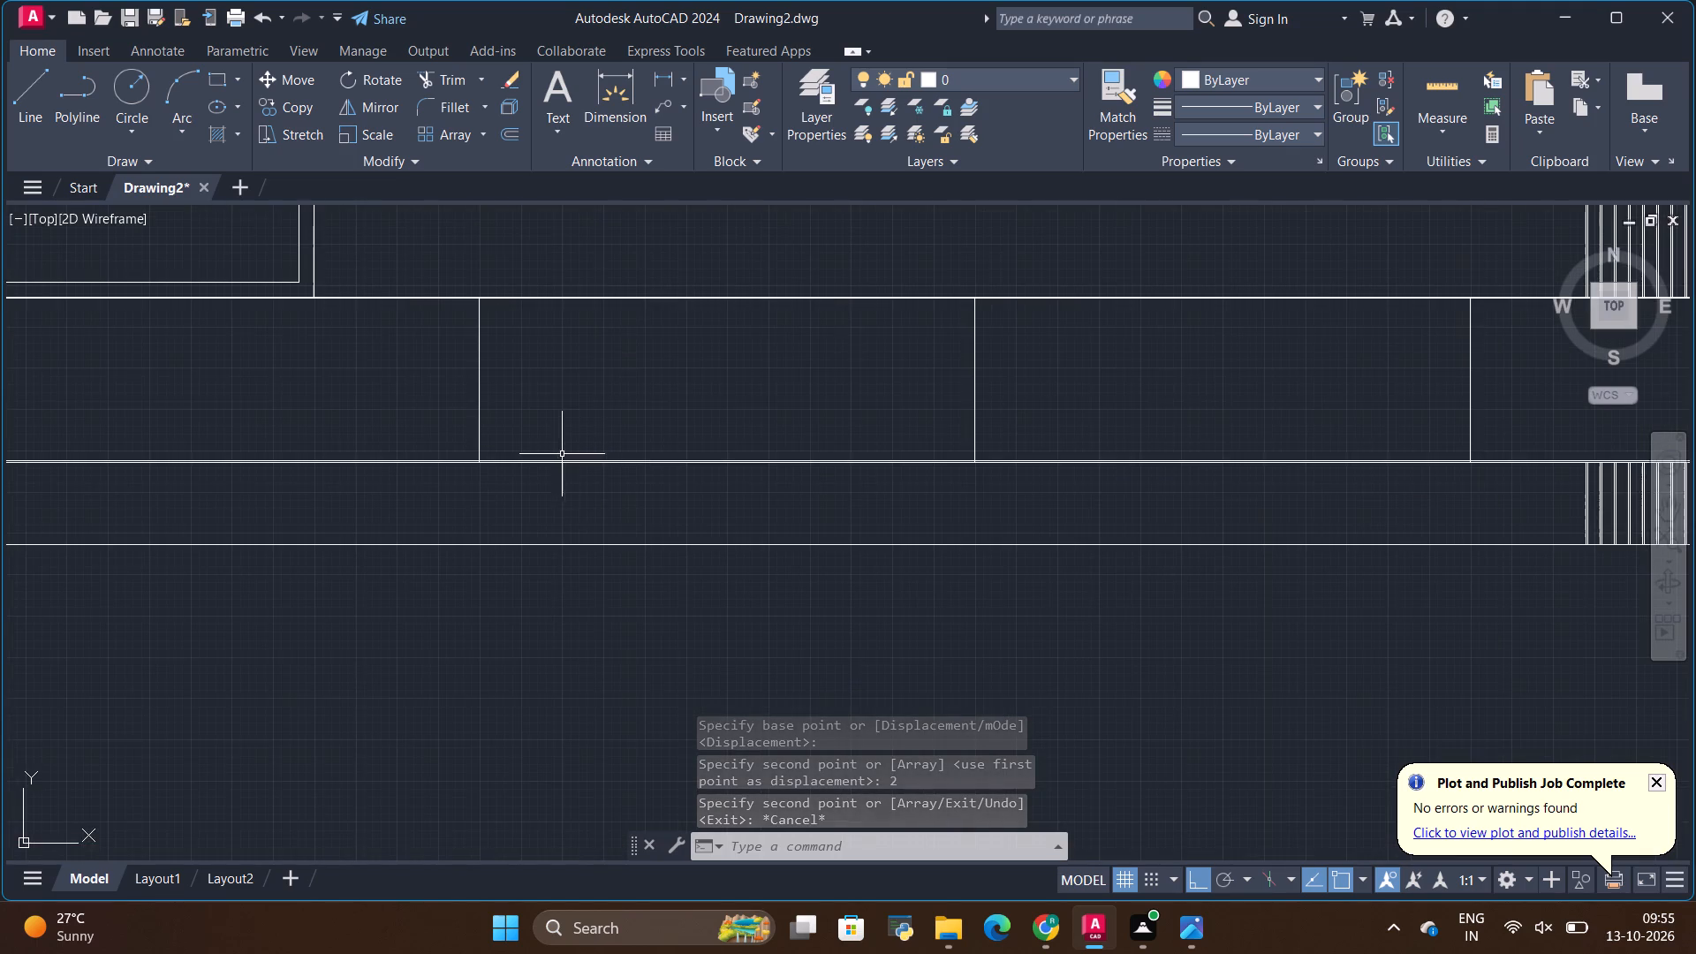
scroll(557, 454, down, 1)
key(alt+Tab)
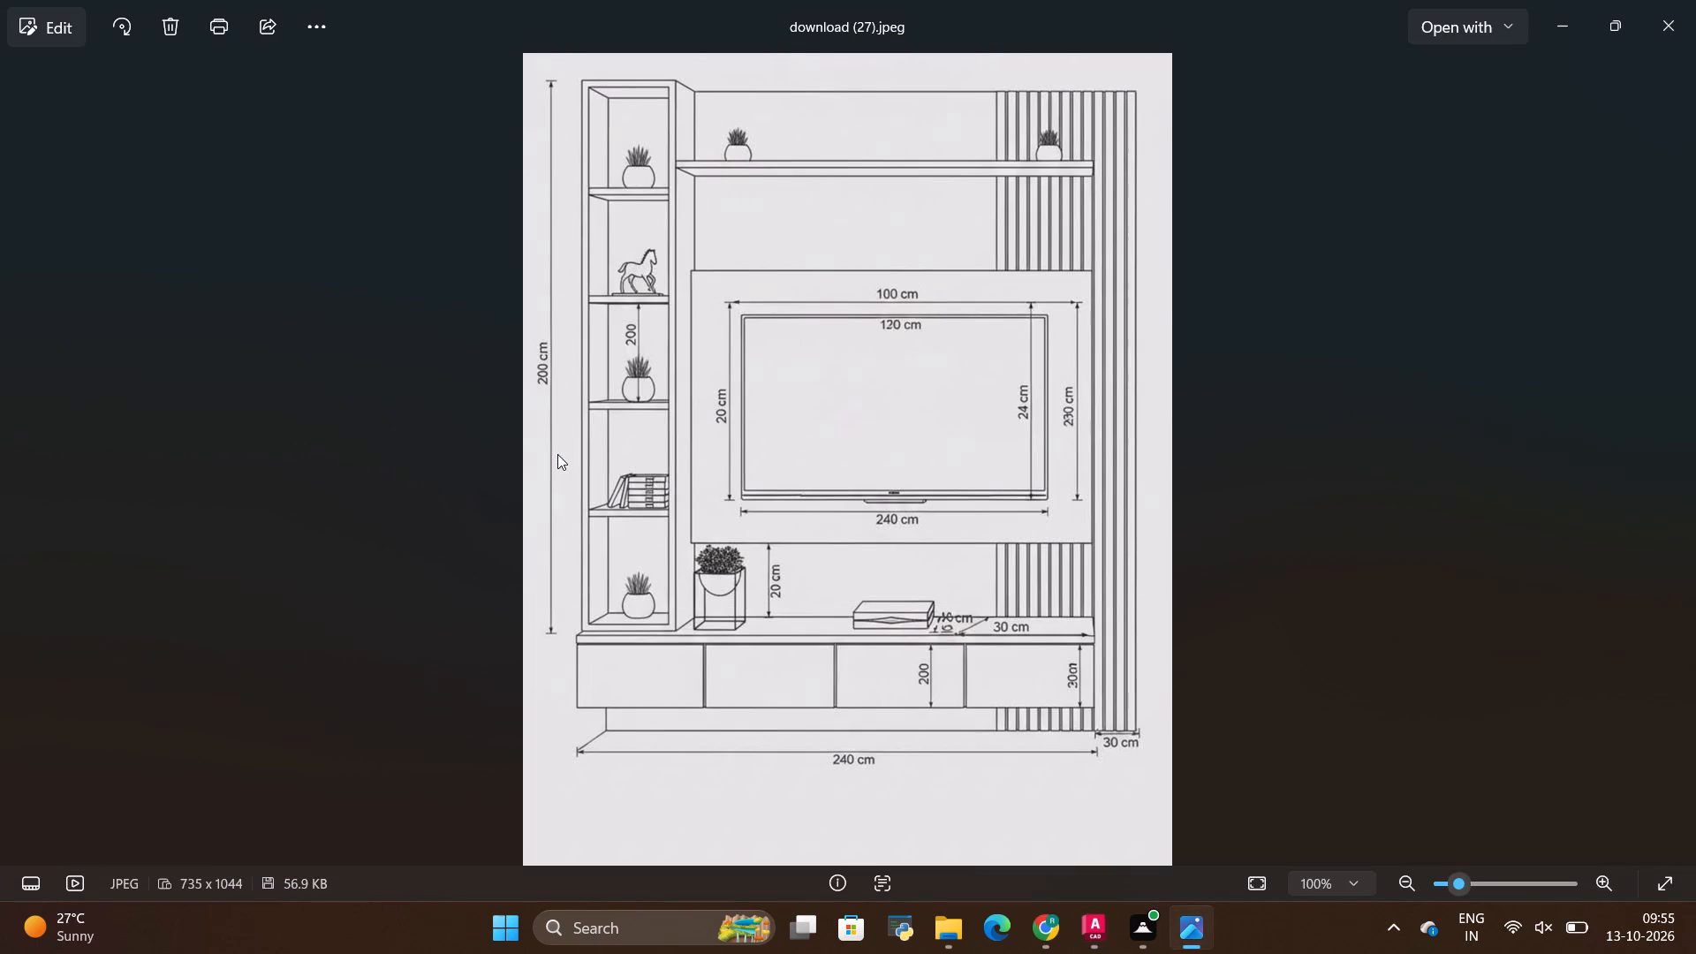
Draw an 18 mm line extending the drawer row's top line to the outer edge of the shelf column's side panel.
key(alt+Tab)
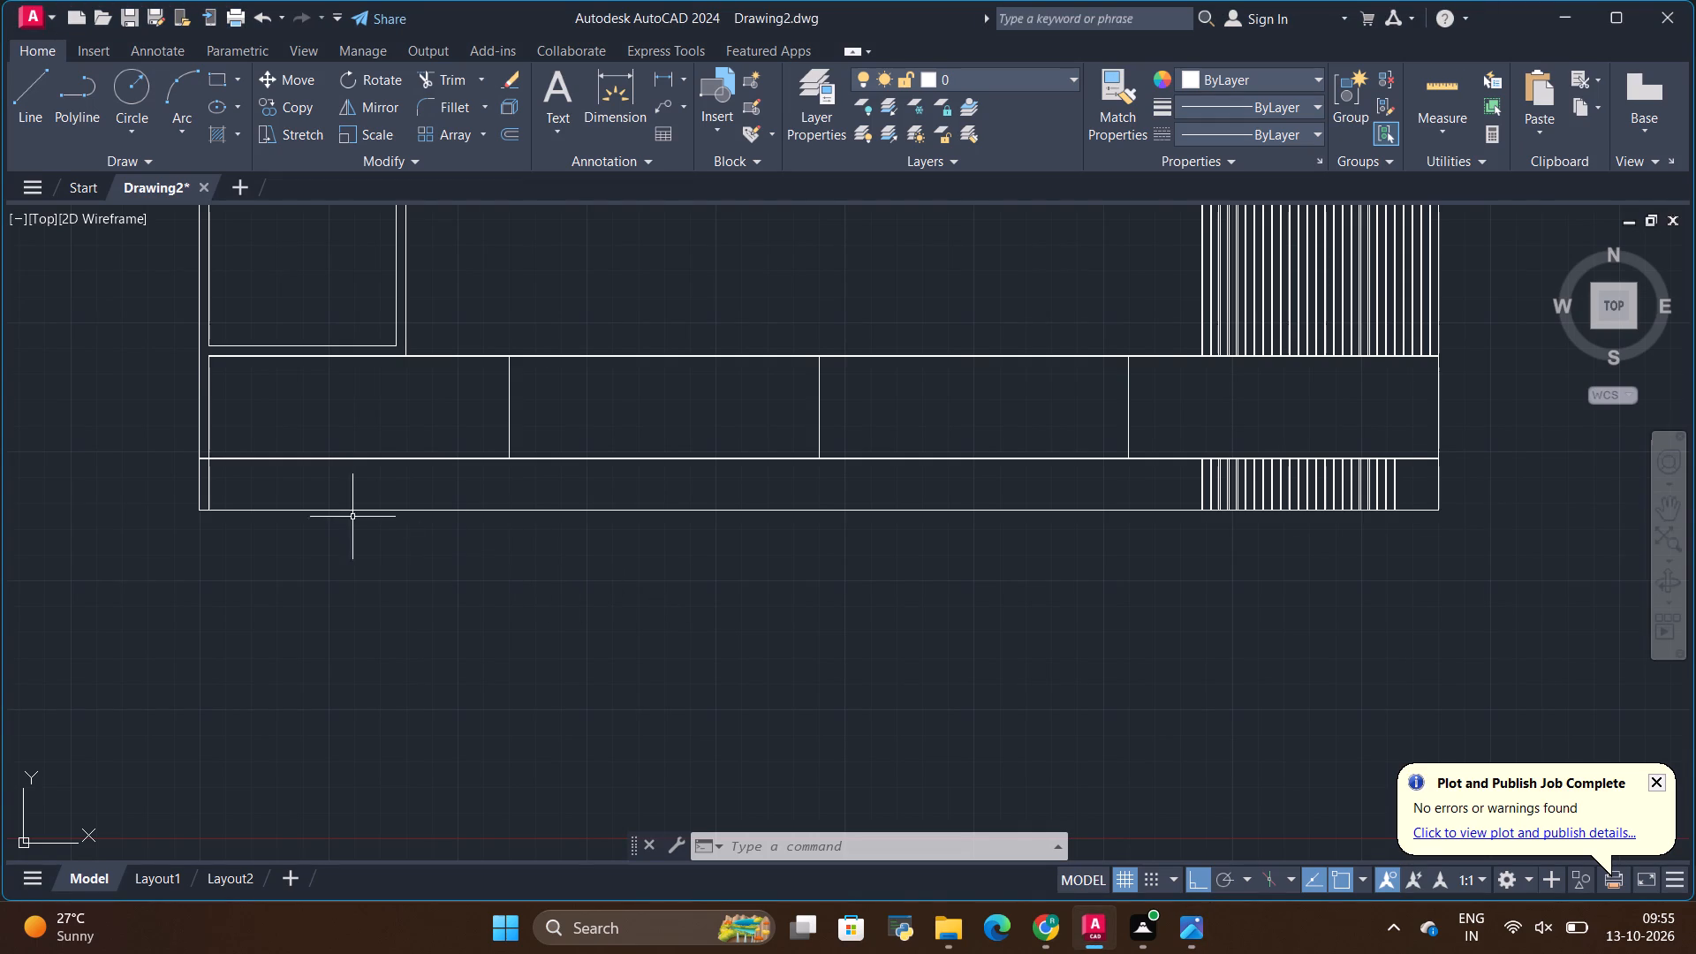
scroll(184, 338, up, 4)
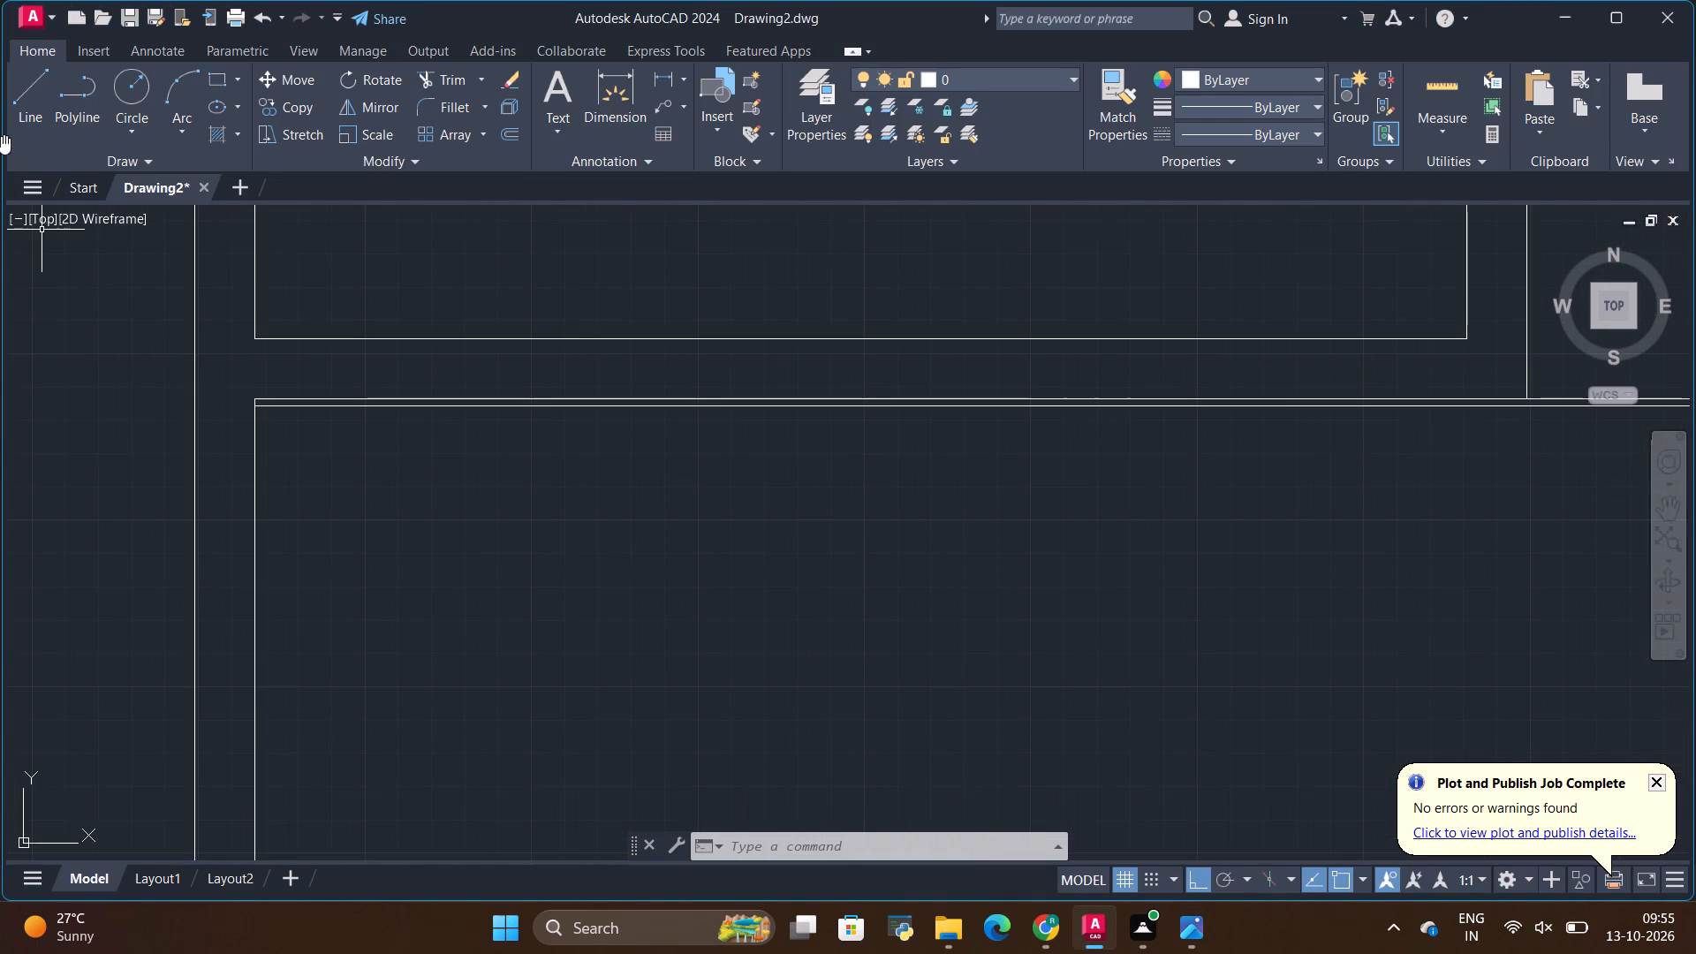
click(20, 102)
scroll(281, 355, up, 1)
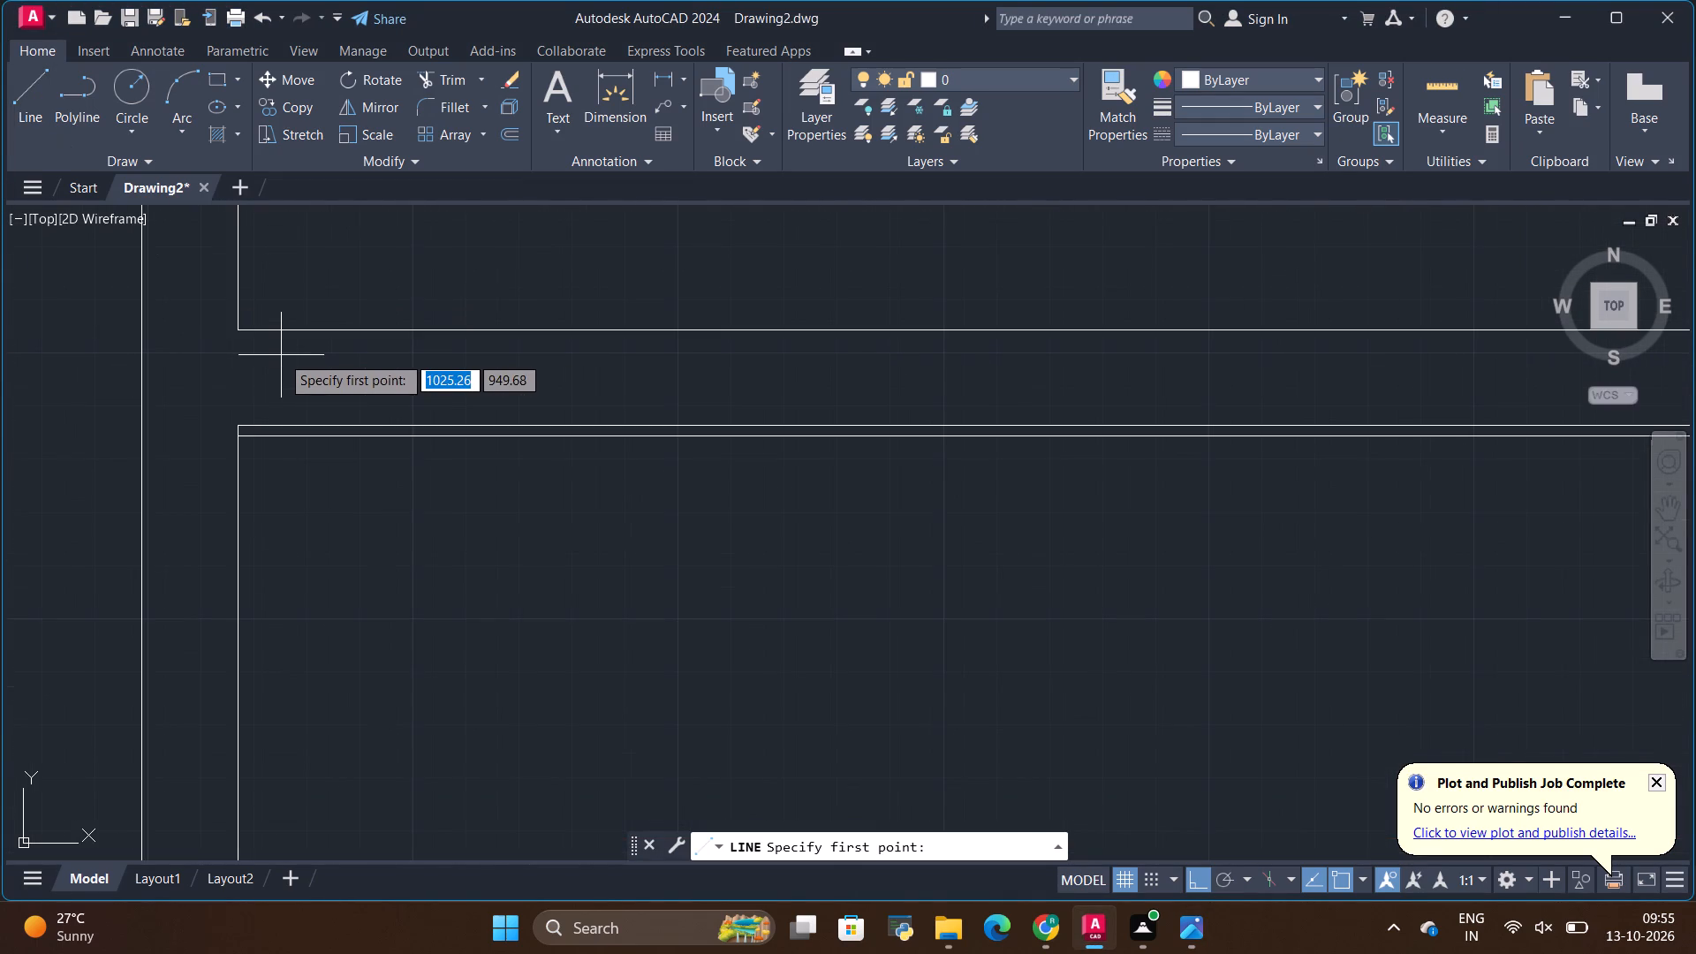
scroll(291, 382, down, 3)
scroll(214, 321, up, 2)
scroll(340, 532, up, 1)
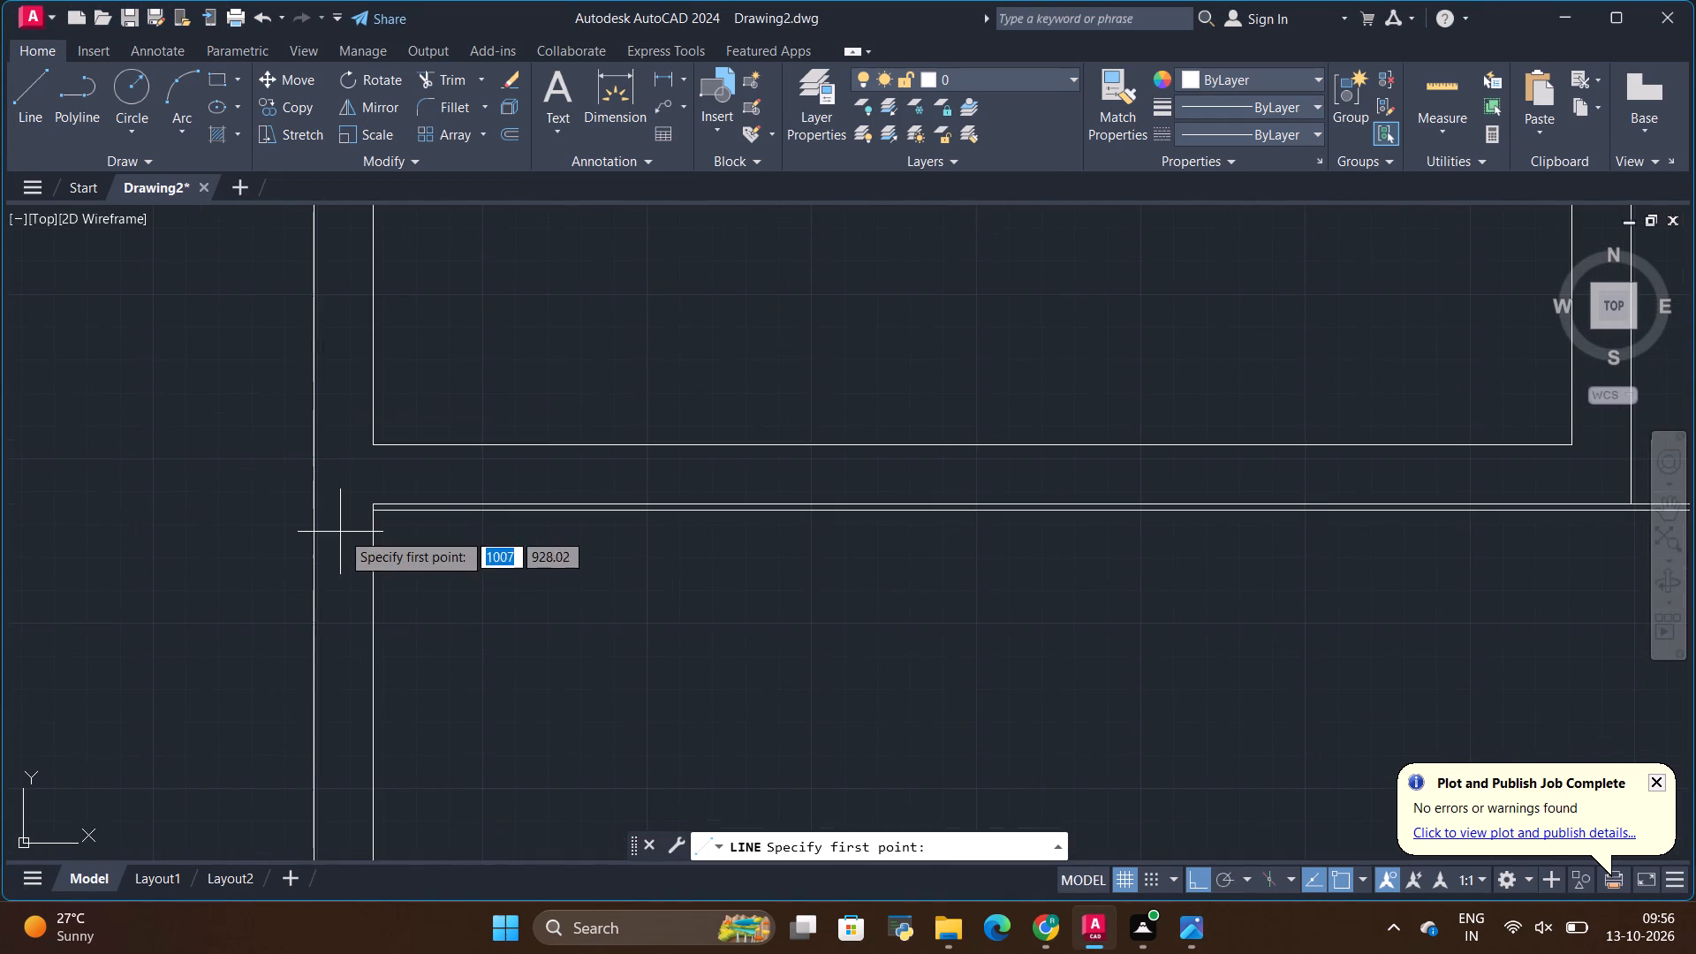
scroll(341, 532, up, 2)
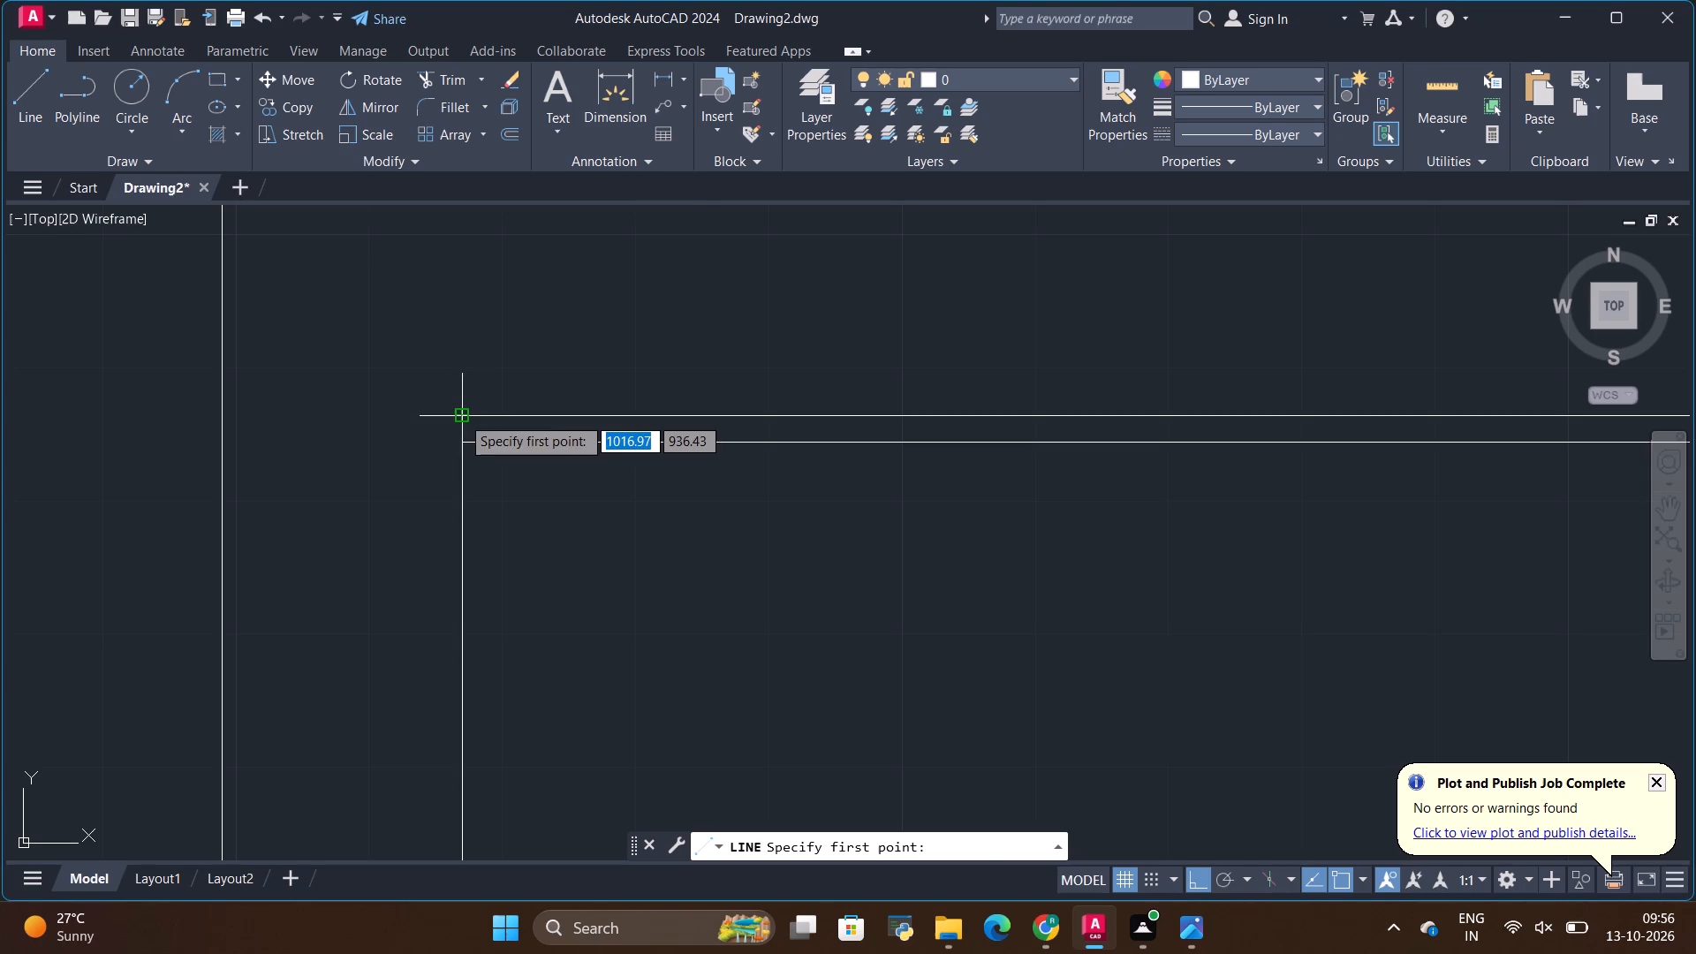
click(461, 416)
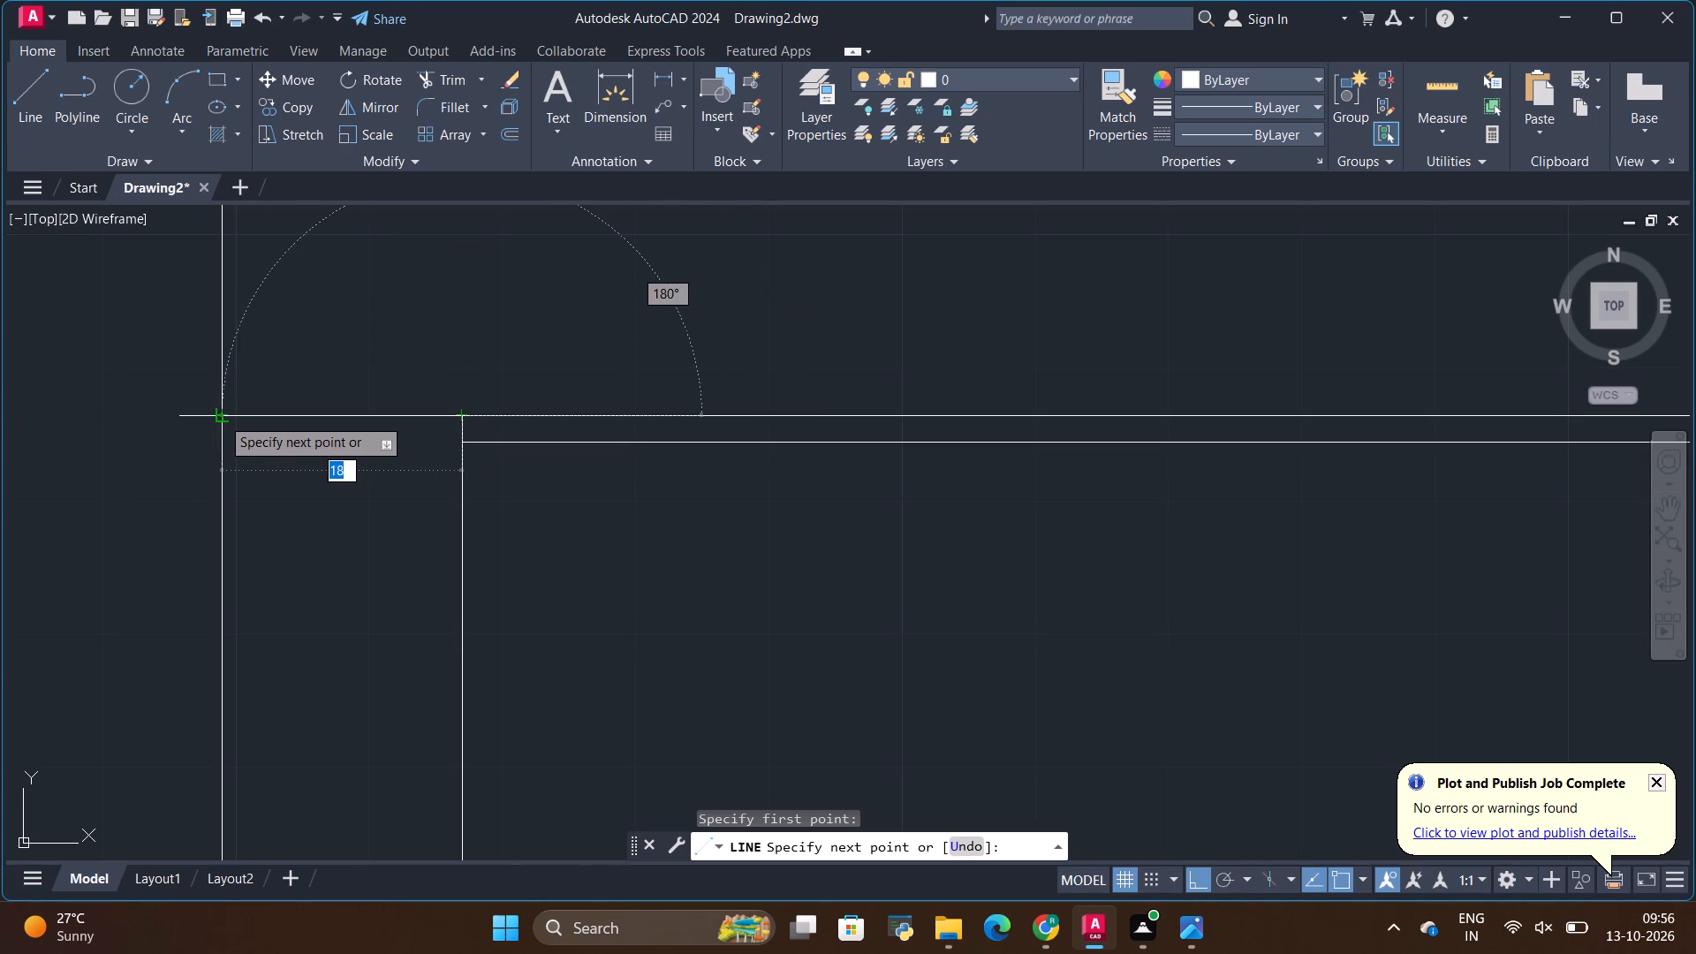
click(221, 417)
key(Escape)
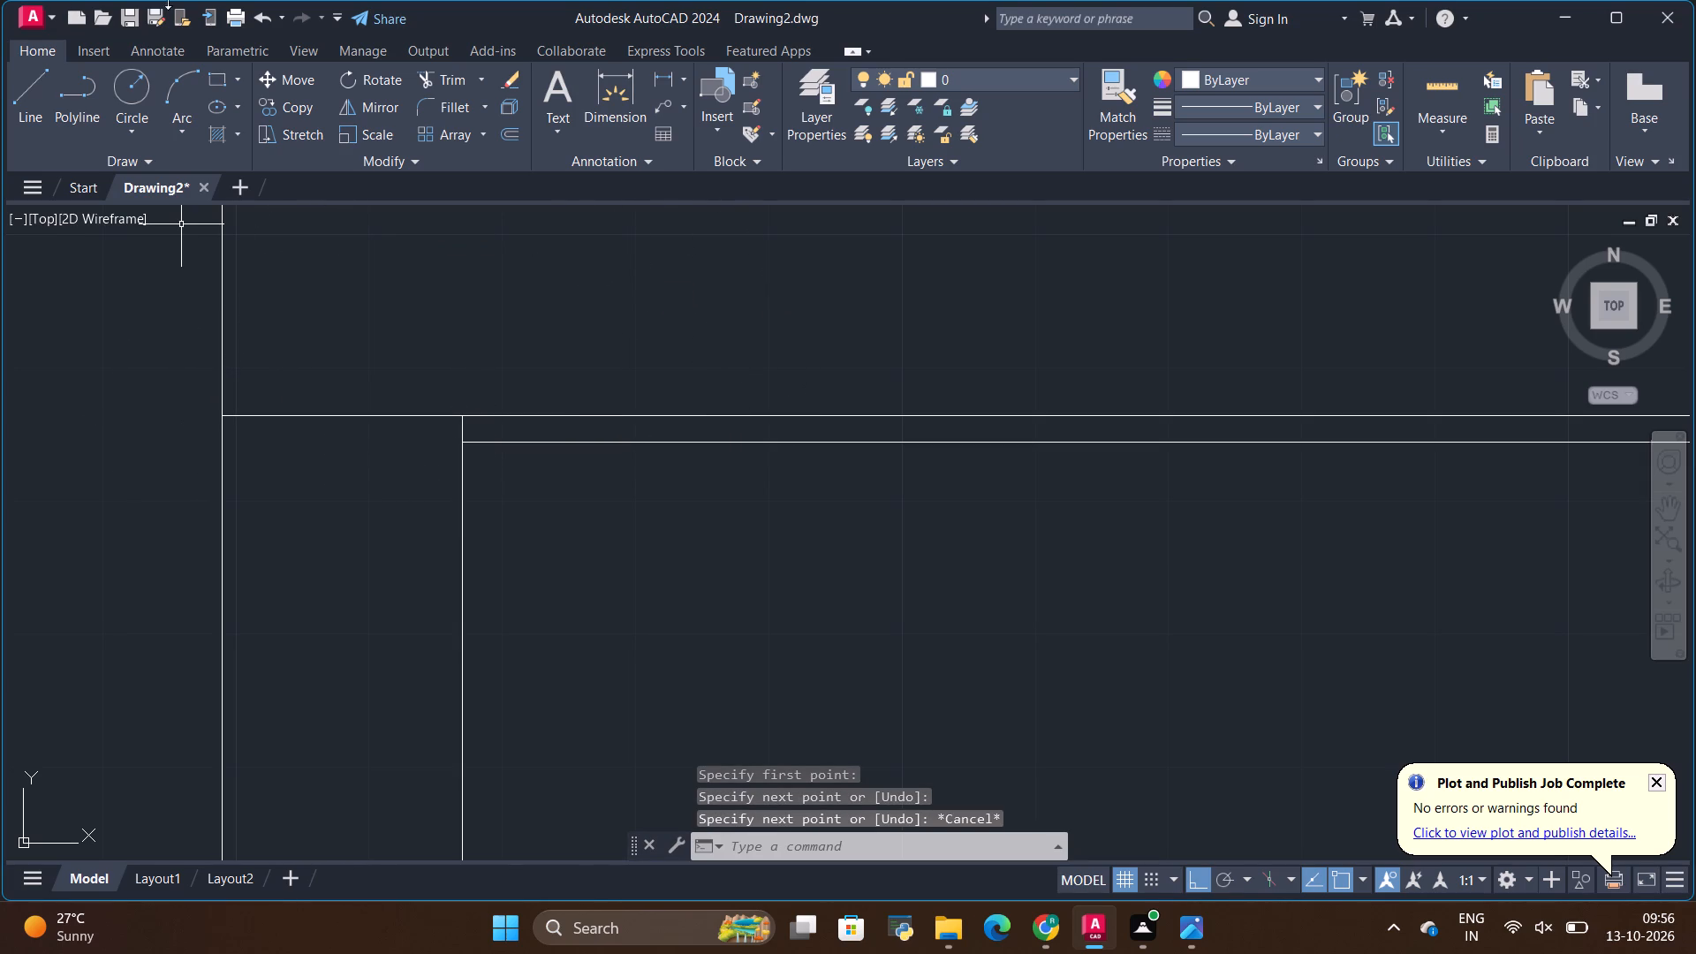
Trim away the side panel's inner vertical line inside the drawer row, including its short piece between the two top lines.
click(457, 75)
drag(518, 520, 481, 521)
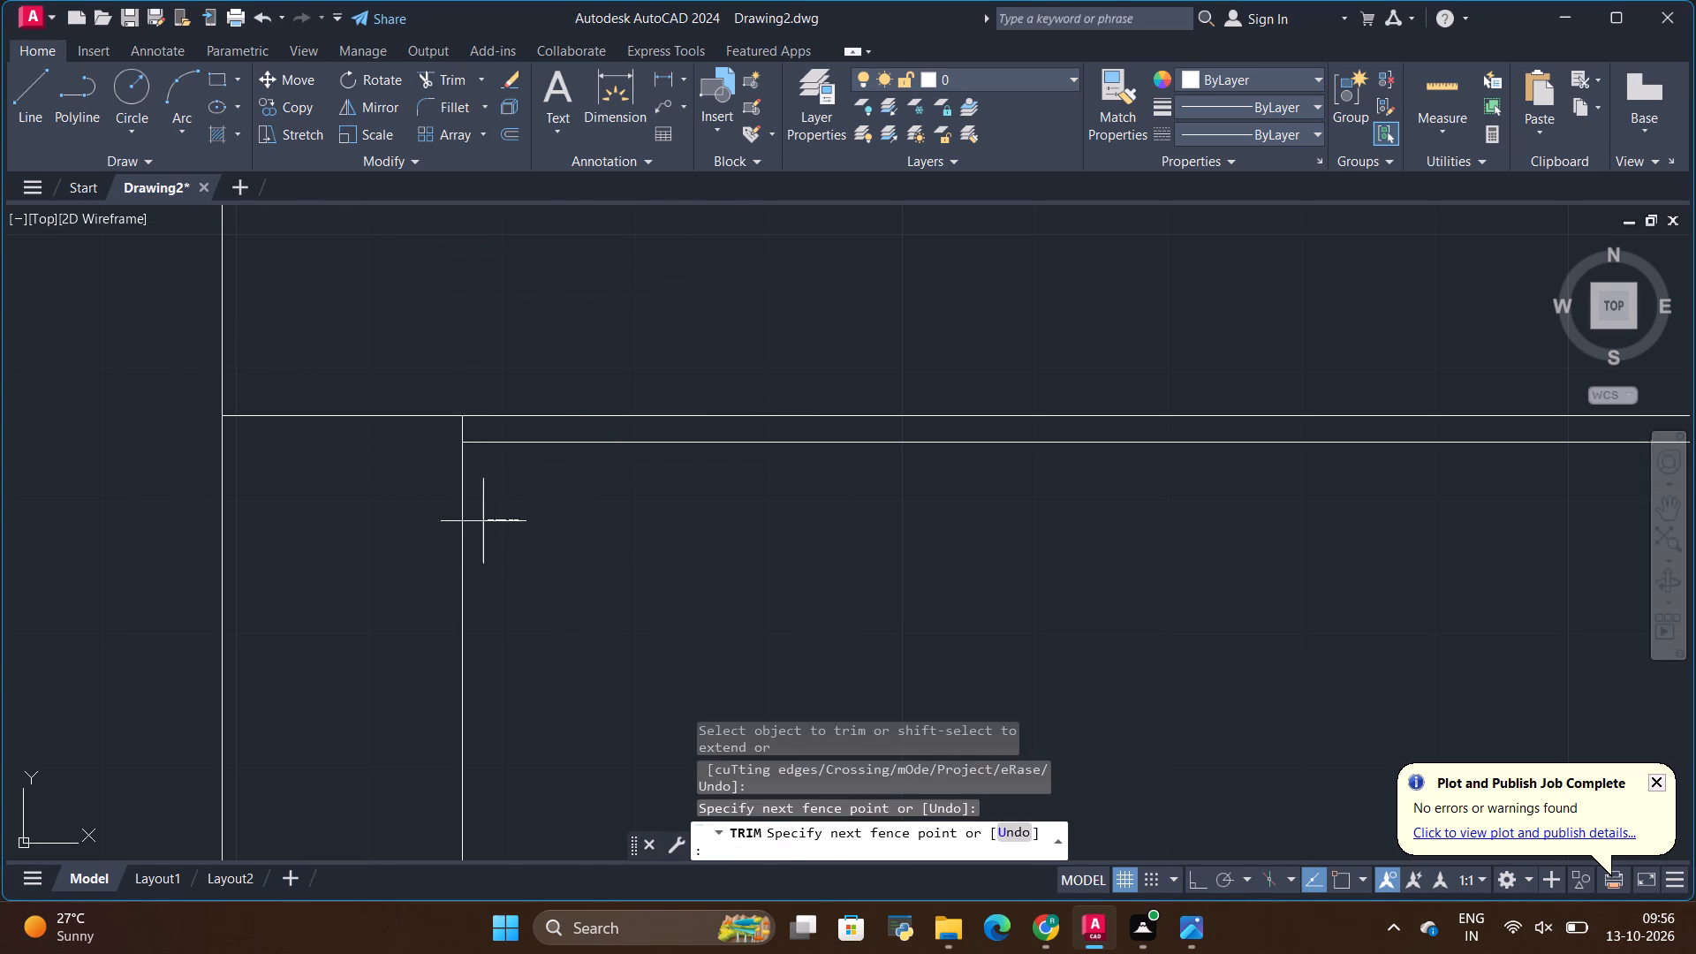
drag(481, 521, 450, 523)
scroll(465, 421, up, 2)
drag(466, 437, 437, 437)
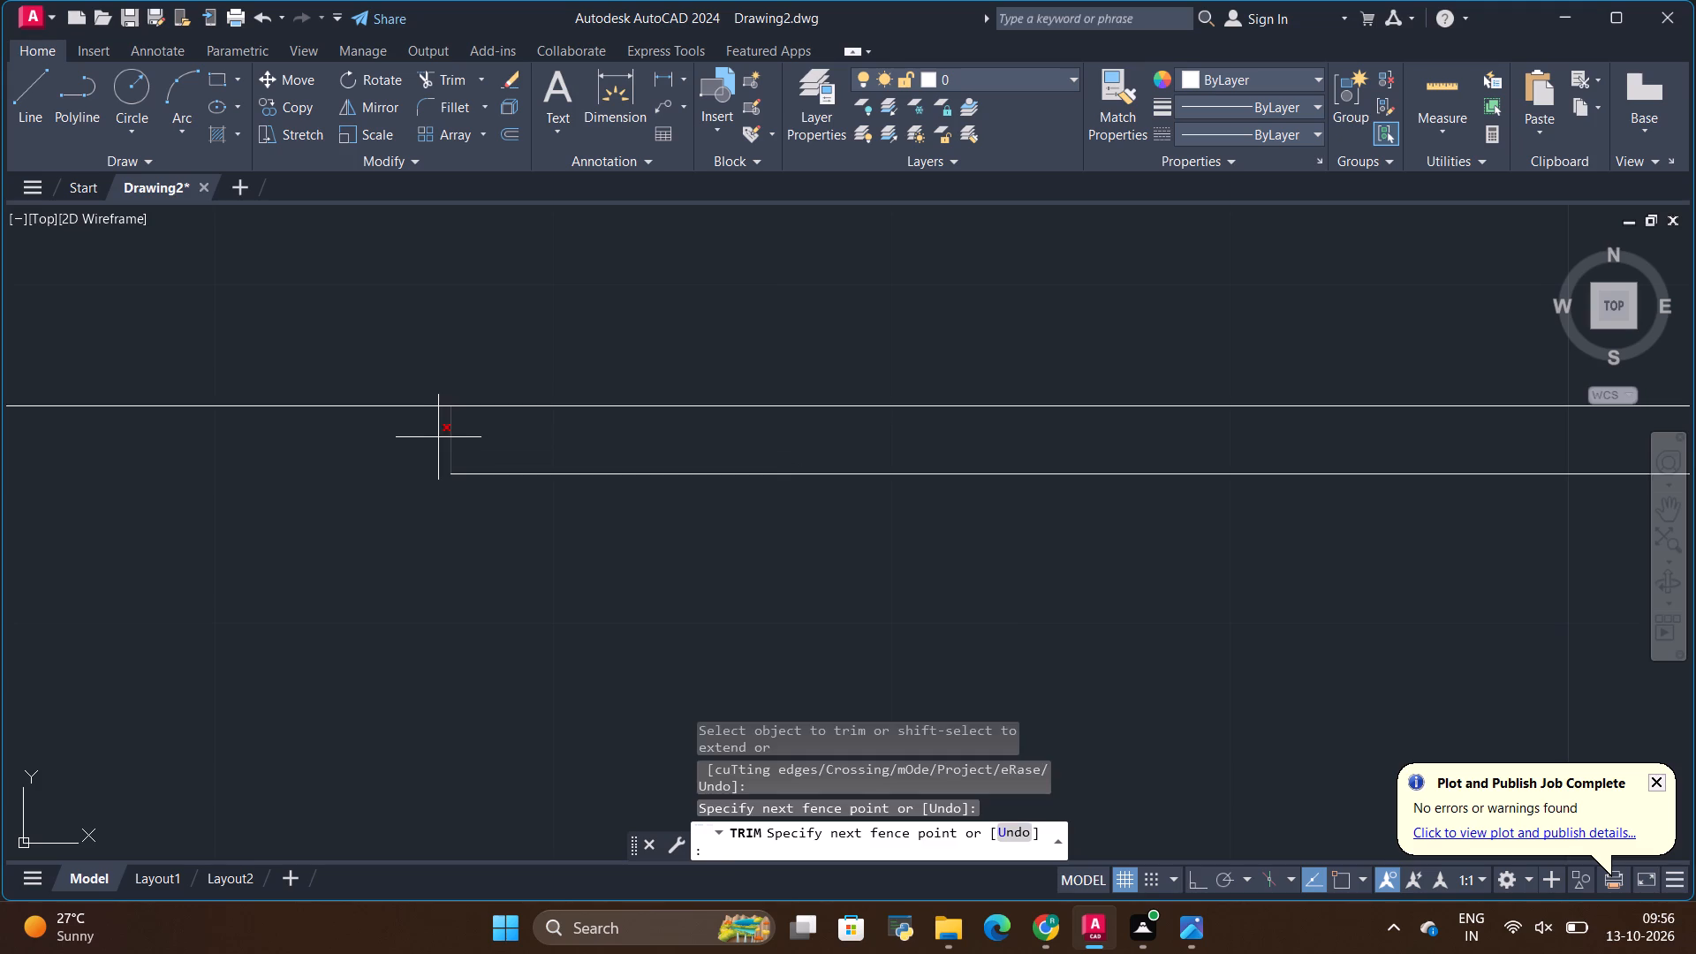
drag(437, 437, 435, 437)
Draw an 18 mm line extending the drawer row's second top line to the unit's outer edge.
scroll(452, 395, down, 7)
scroll(474, 405, up, 3)
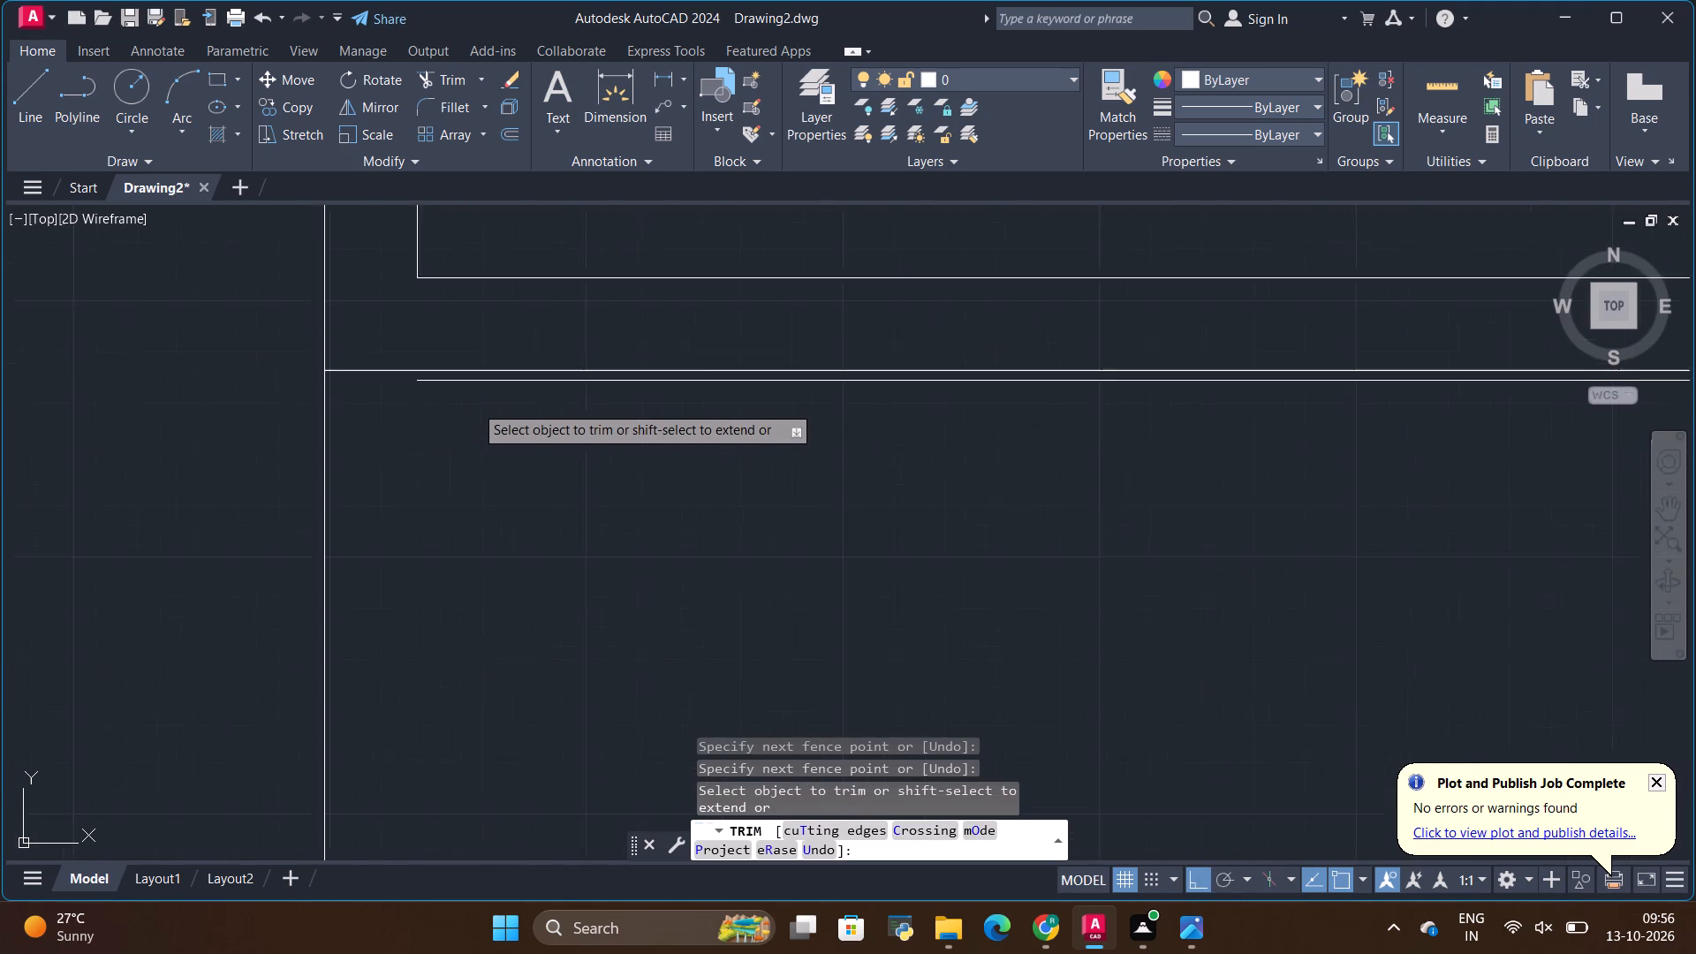
scroll(440, 346, up, 2)
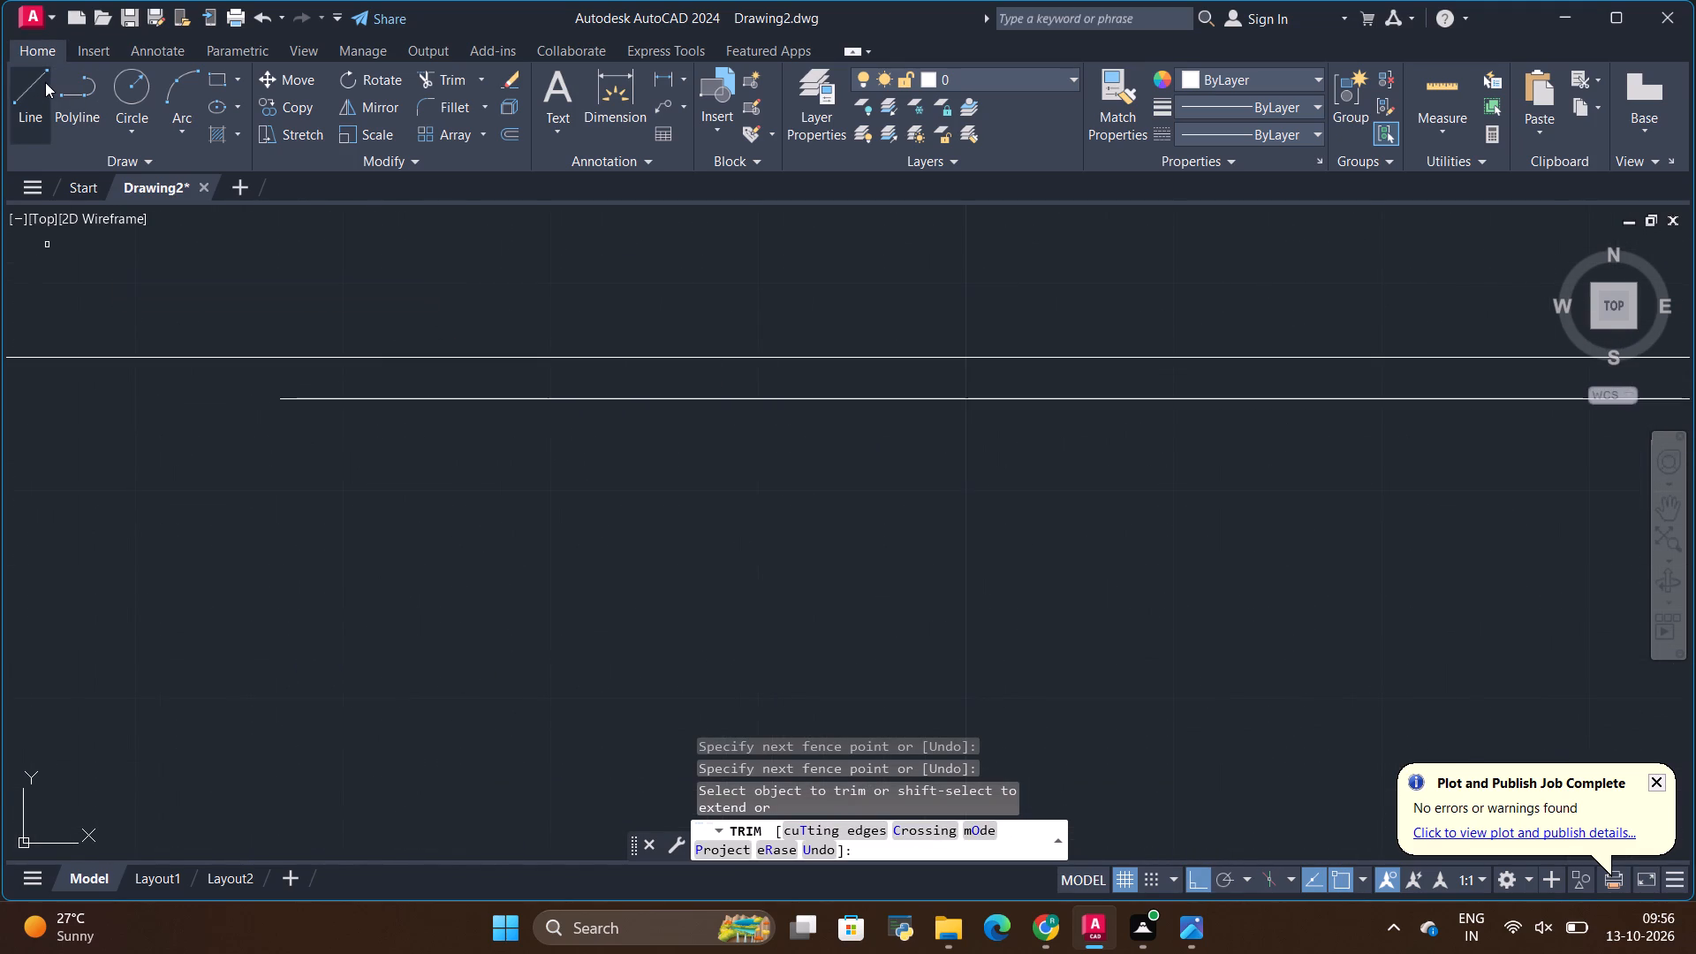
click(41, 84)
scroll(336, 375, down, 2)
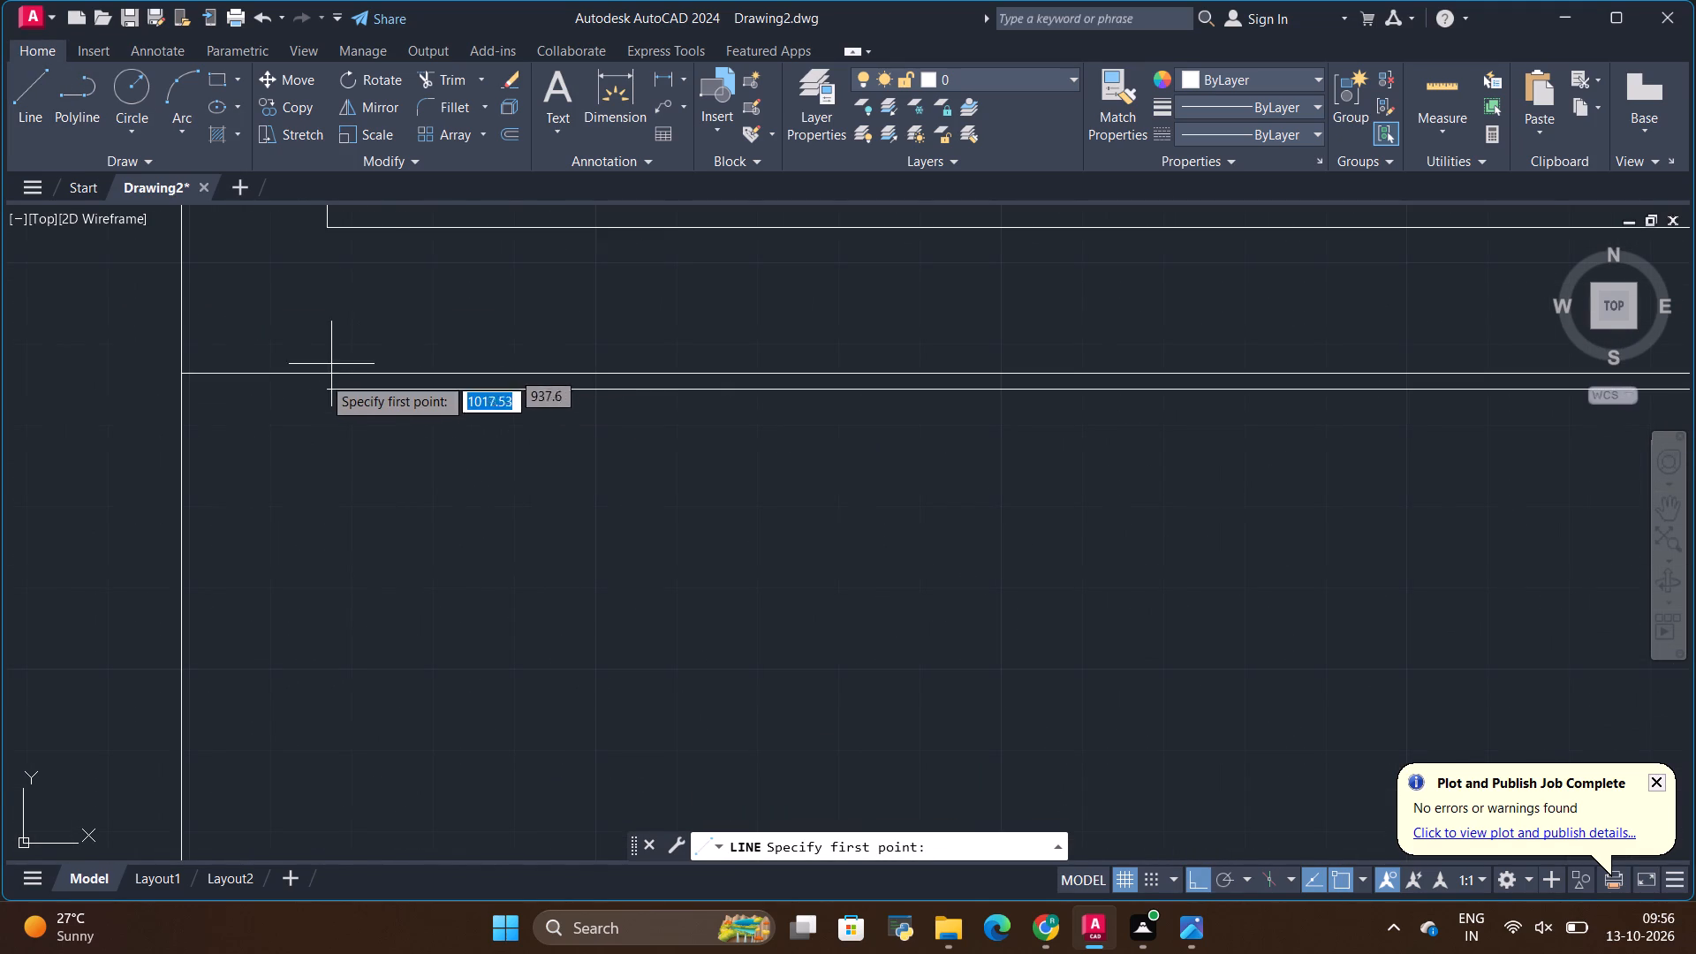
click(332, 389)
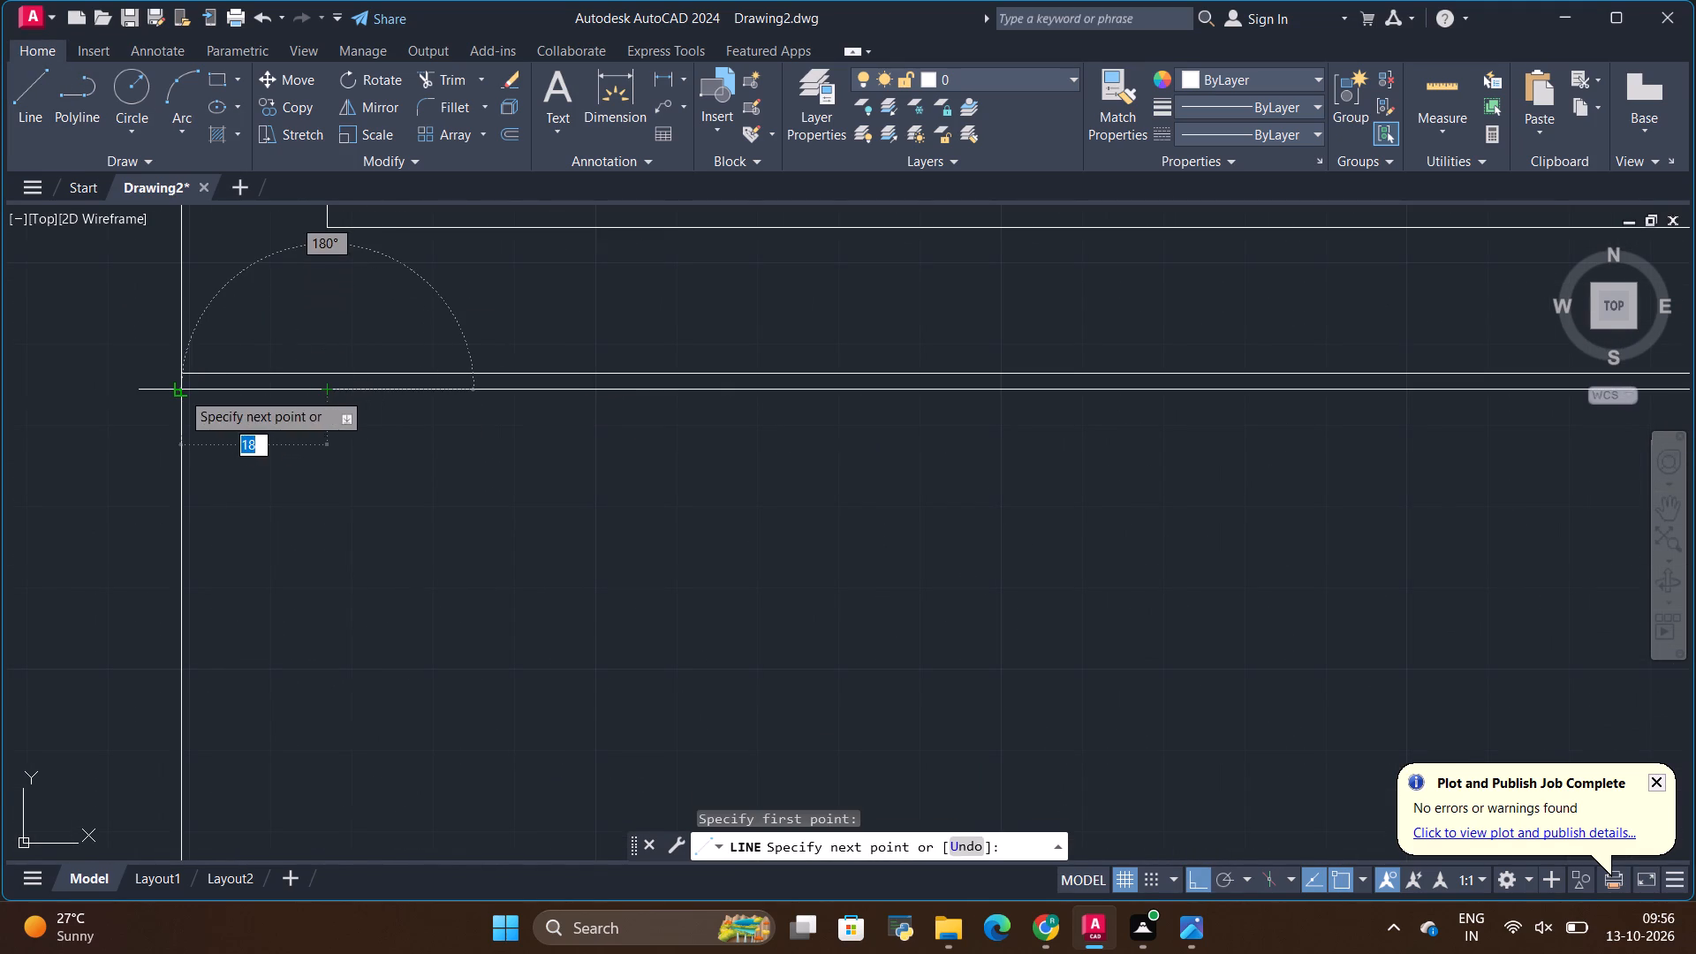
click(181, 391)
key(Escape)
Copy the three vertical drawer divider lines 1 mm to each side.
scroll(296, 344, down, 3)
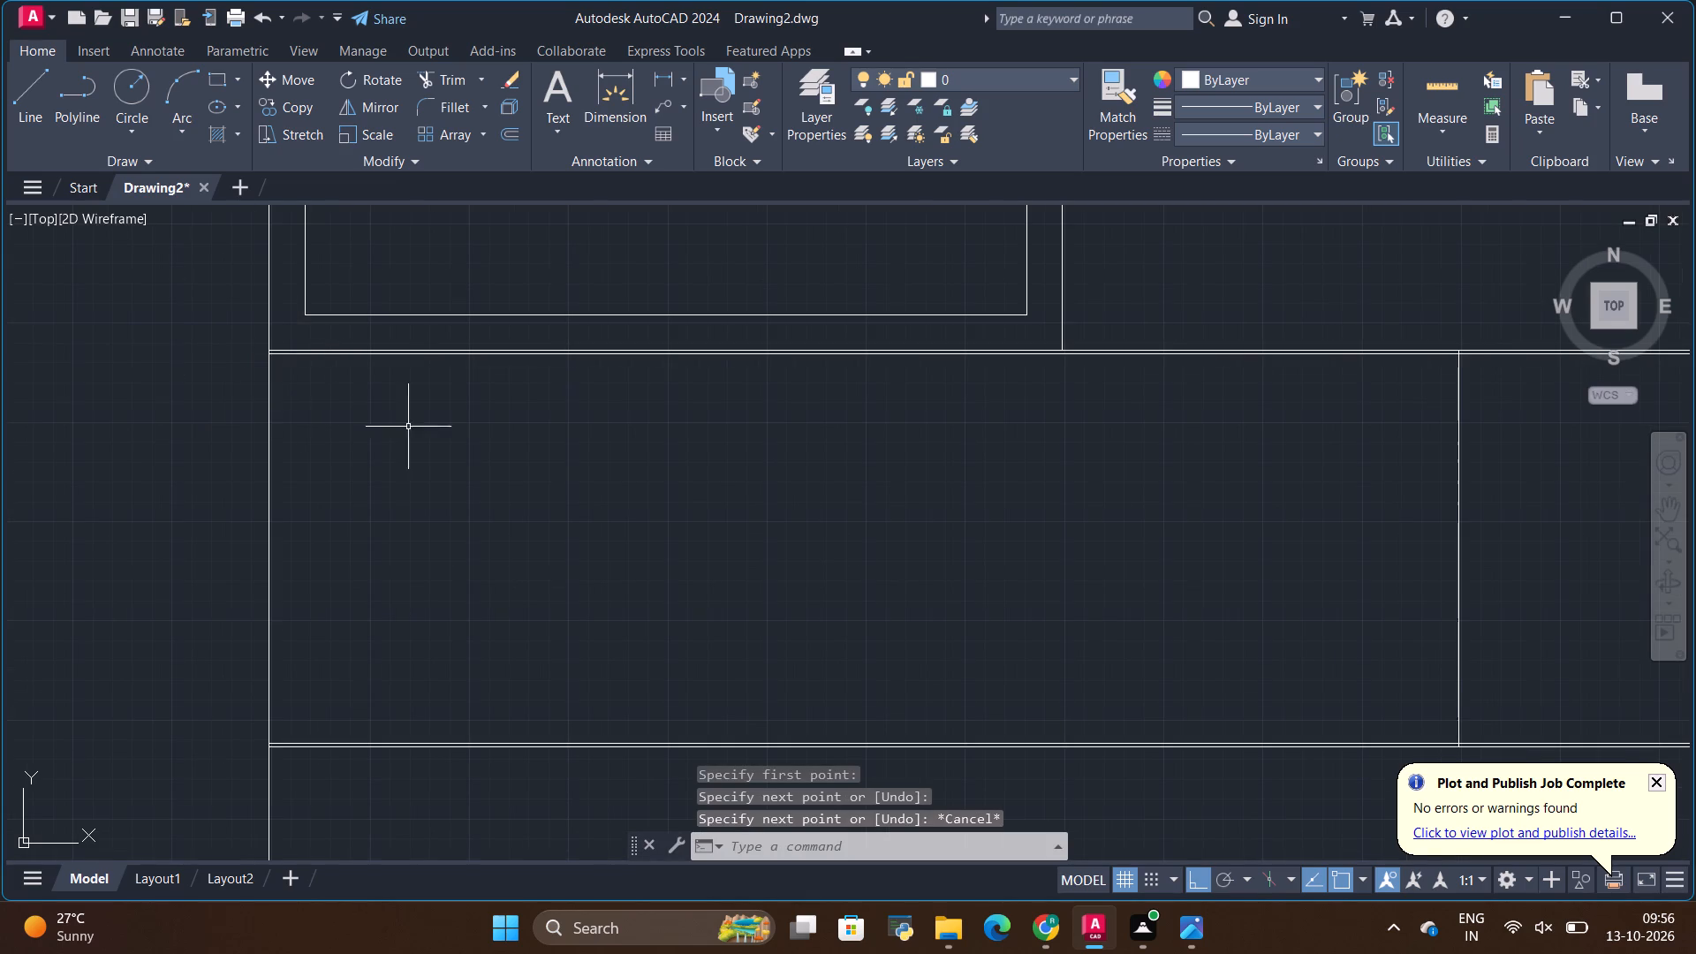
scroll(470, 425, down, 5)
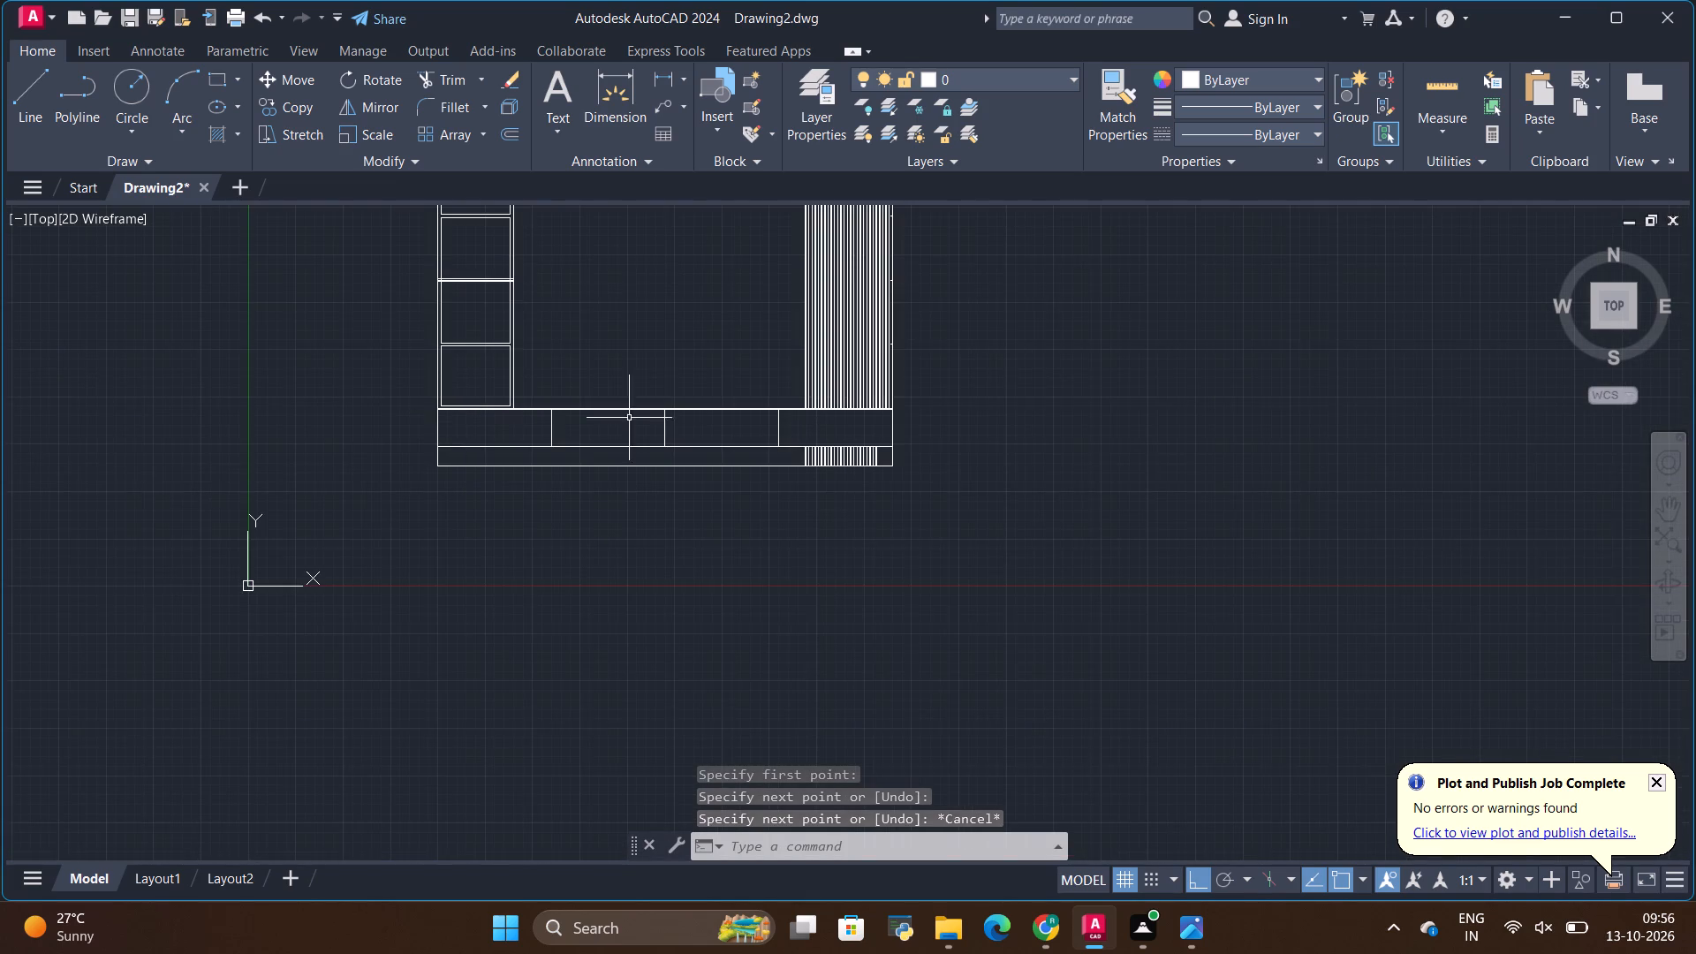
scroll(778, 399, up, 2)
scroll(554, 459, down, 1)
scroll(333, 435, up, 1)
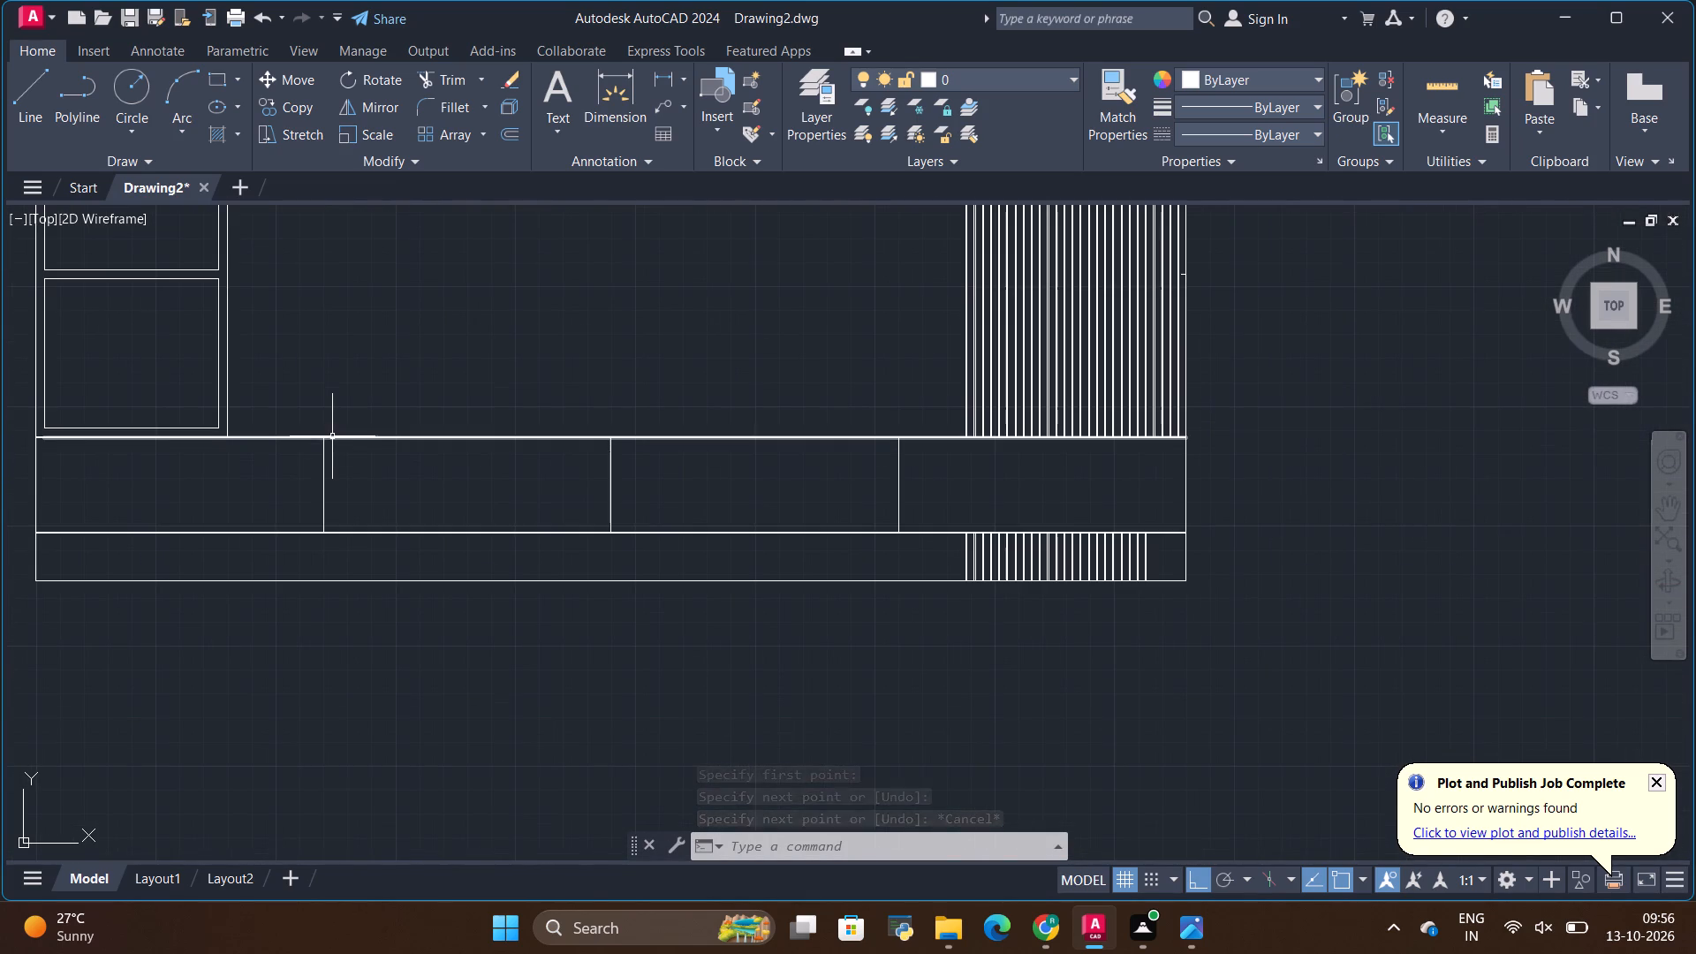
click(323, 473)
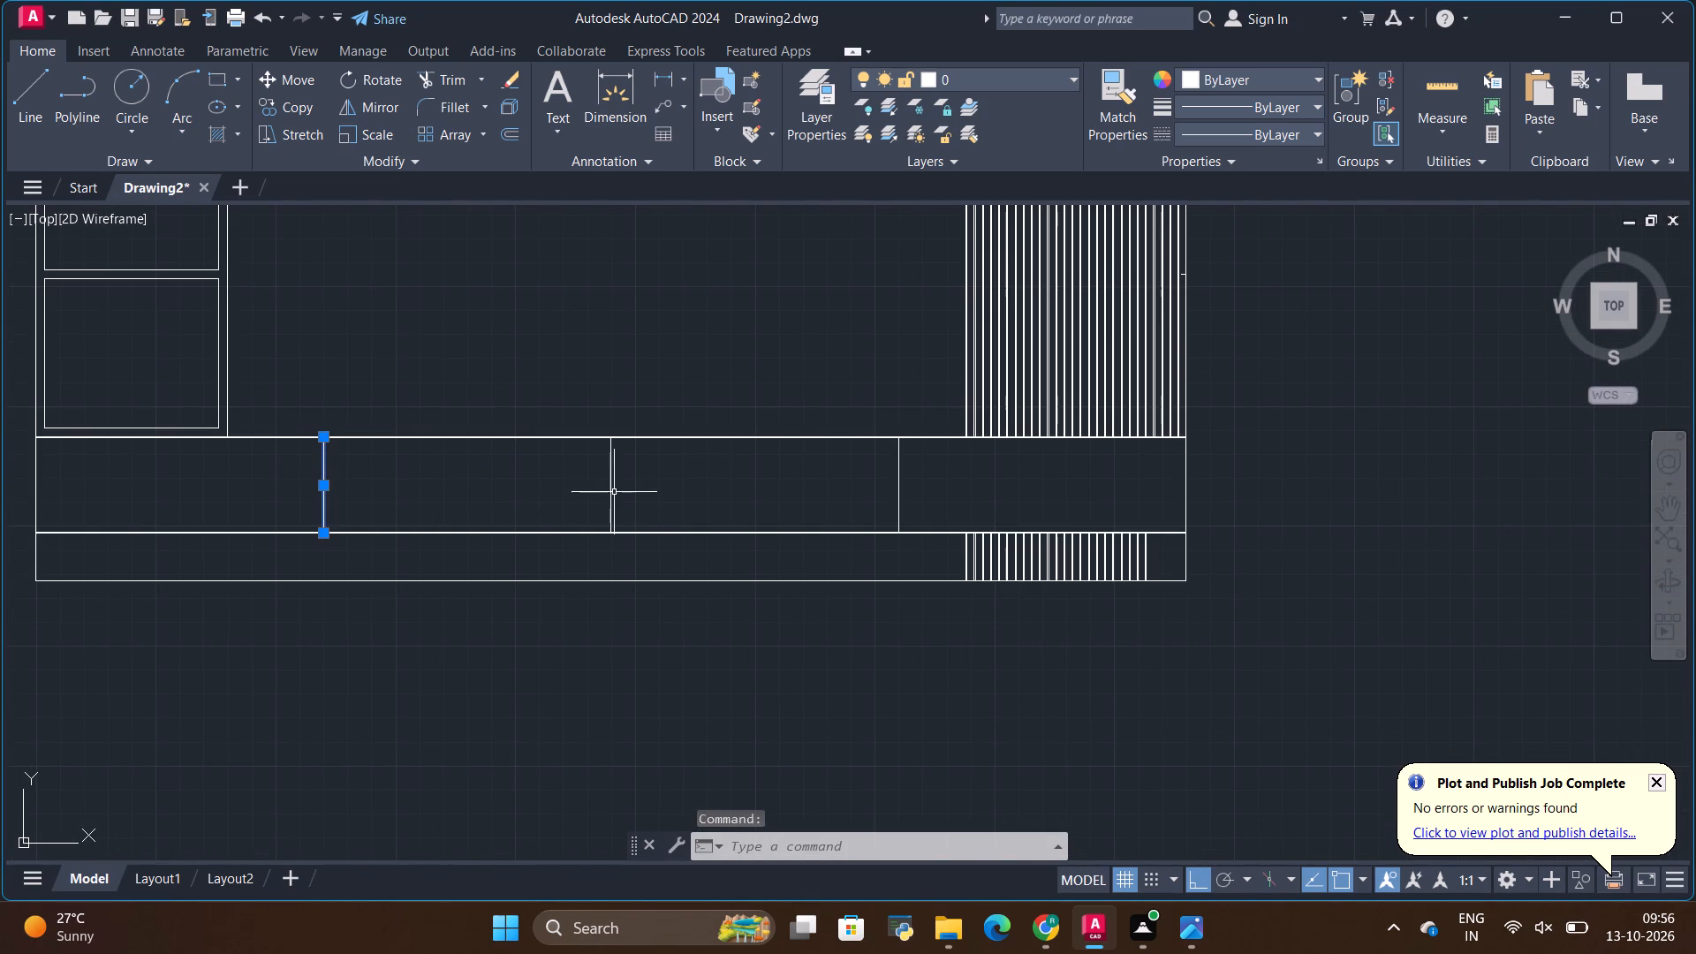
click(609, 494)
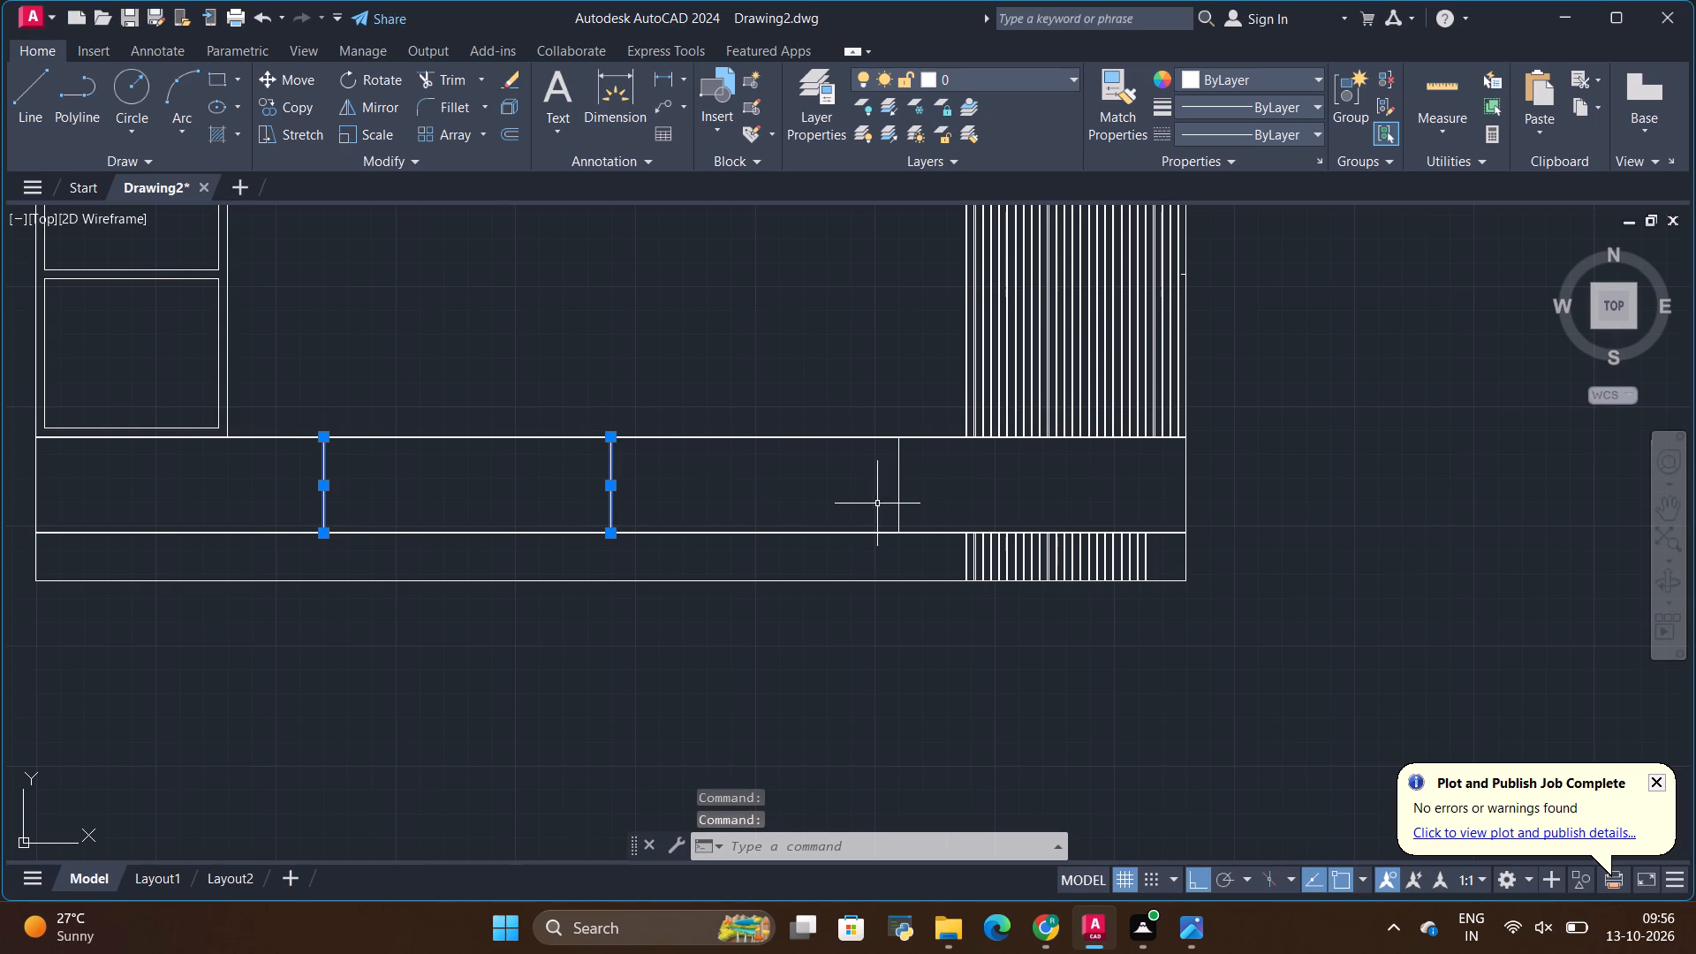
click(898, 503)
scroll(458, 584, down, 1)
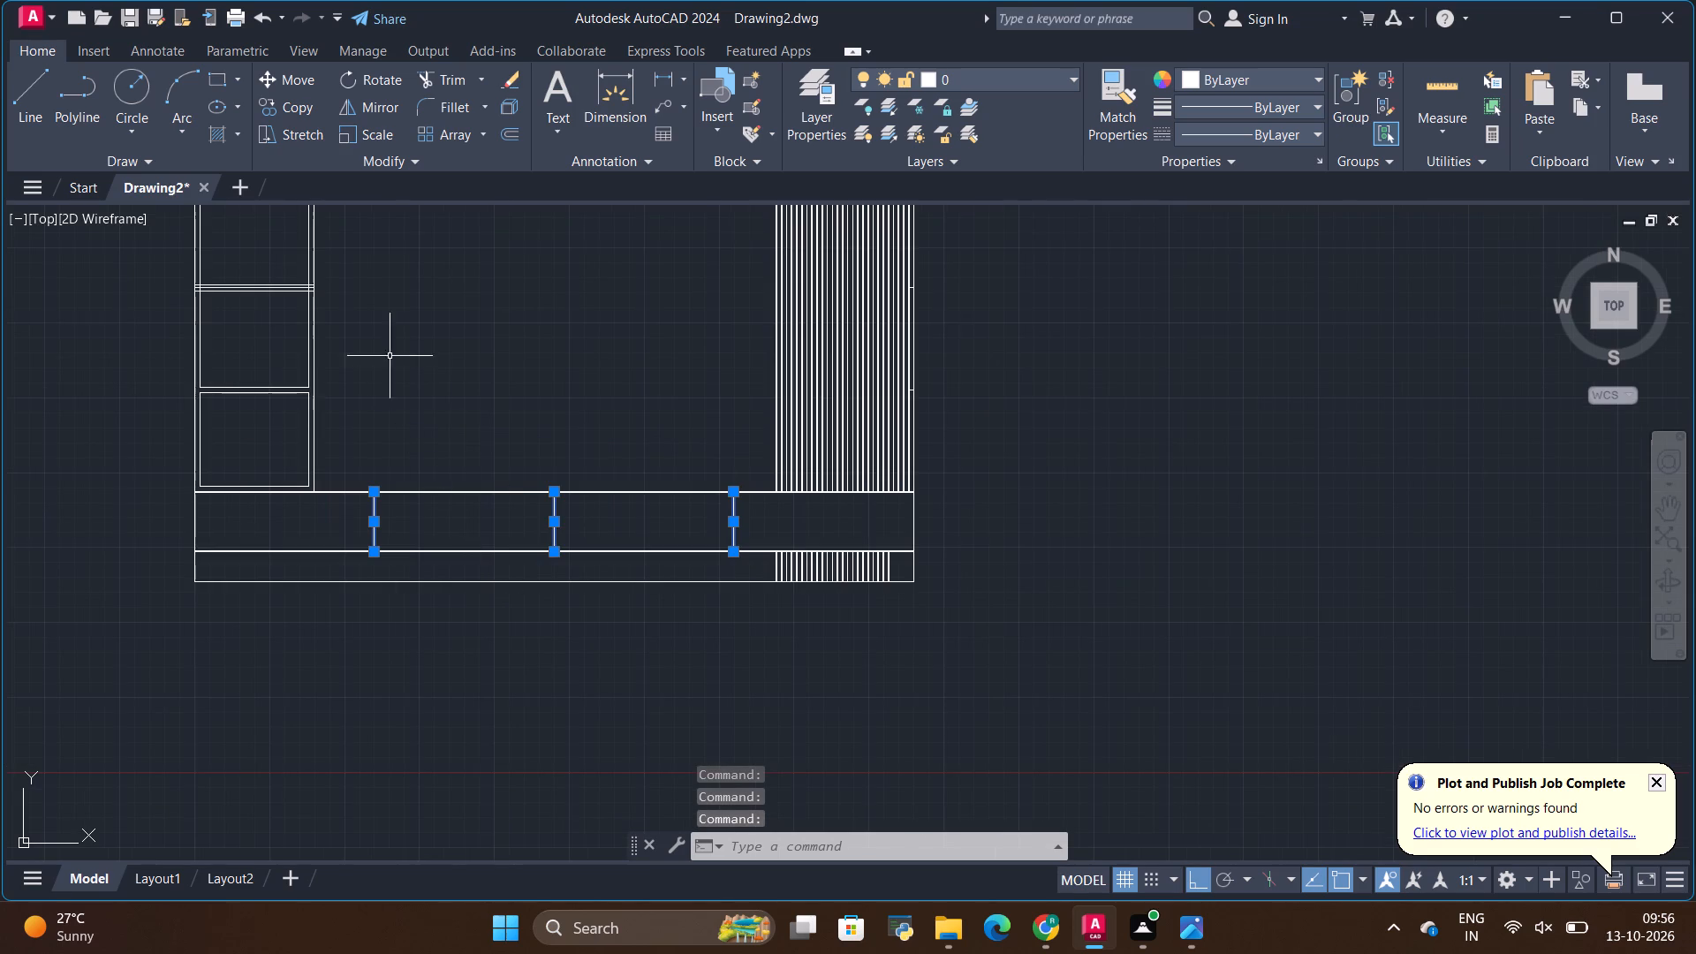
click(304, 110)
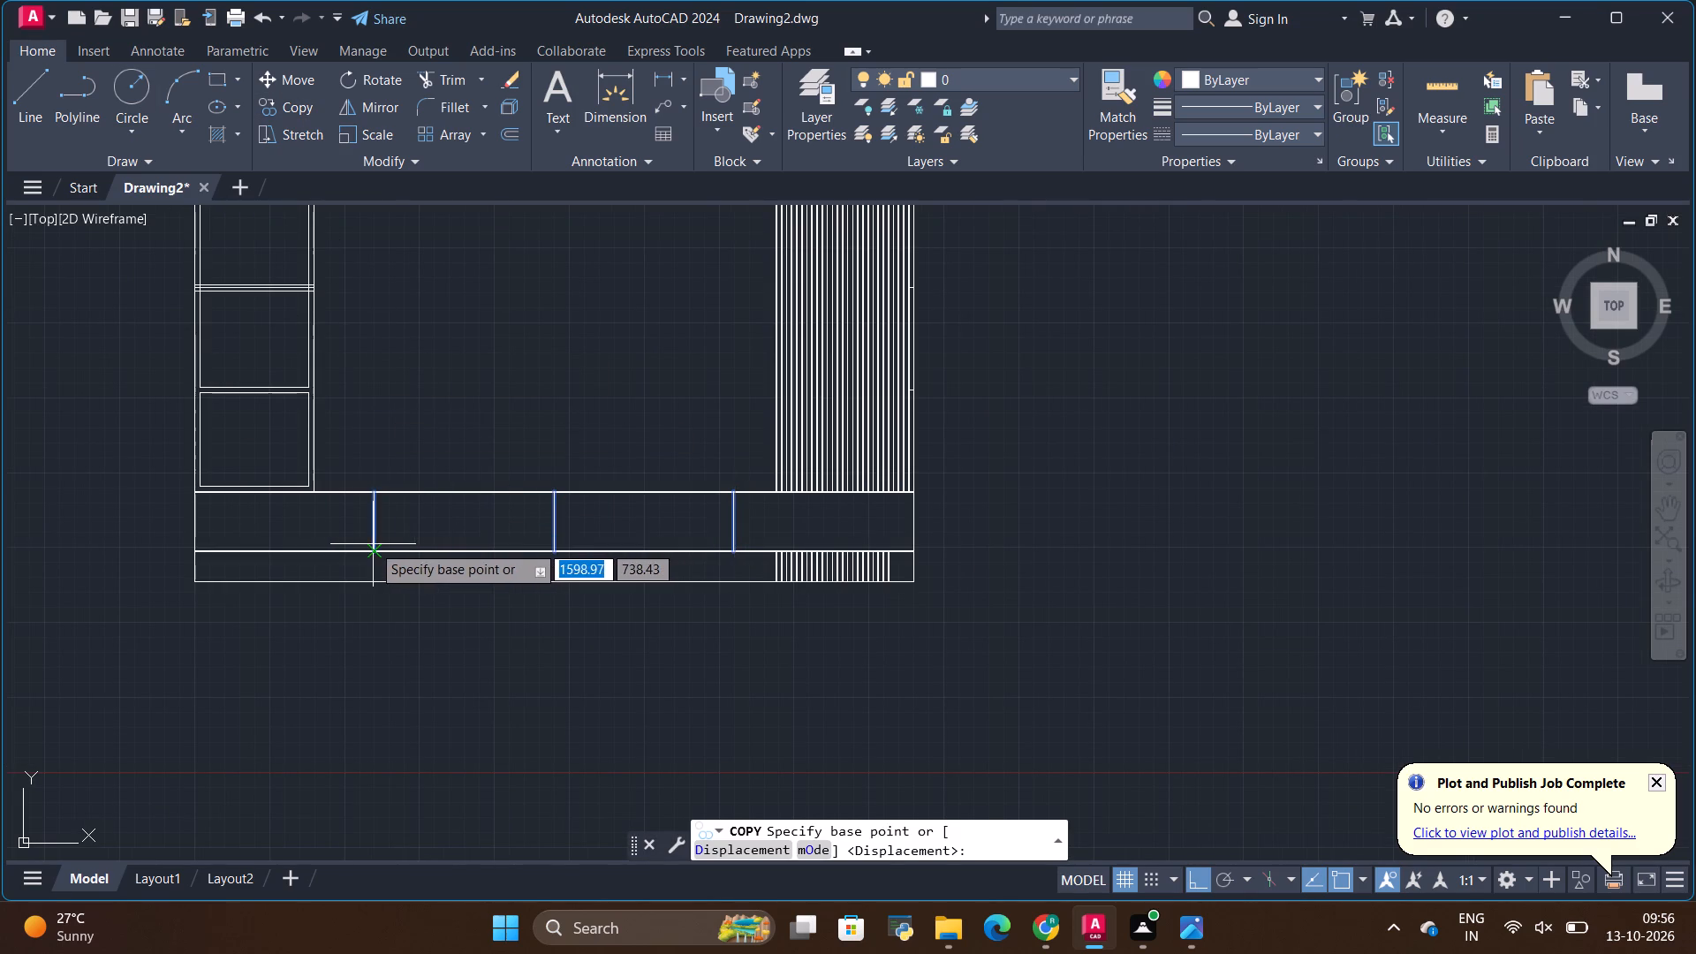
click(369, 547)
key(BackSpace)
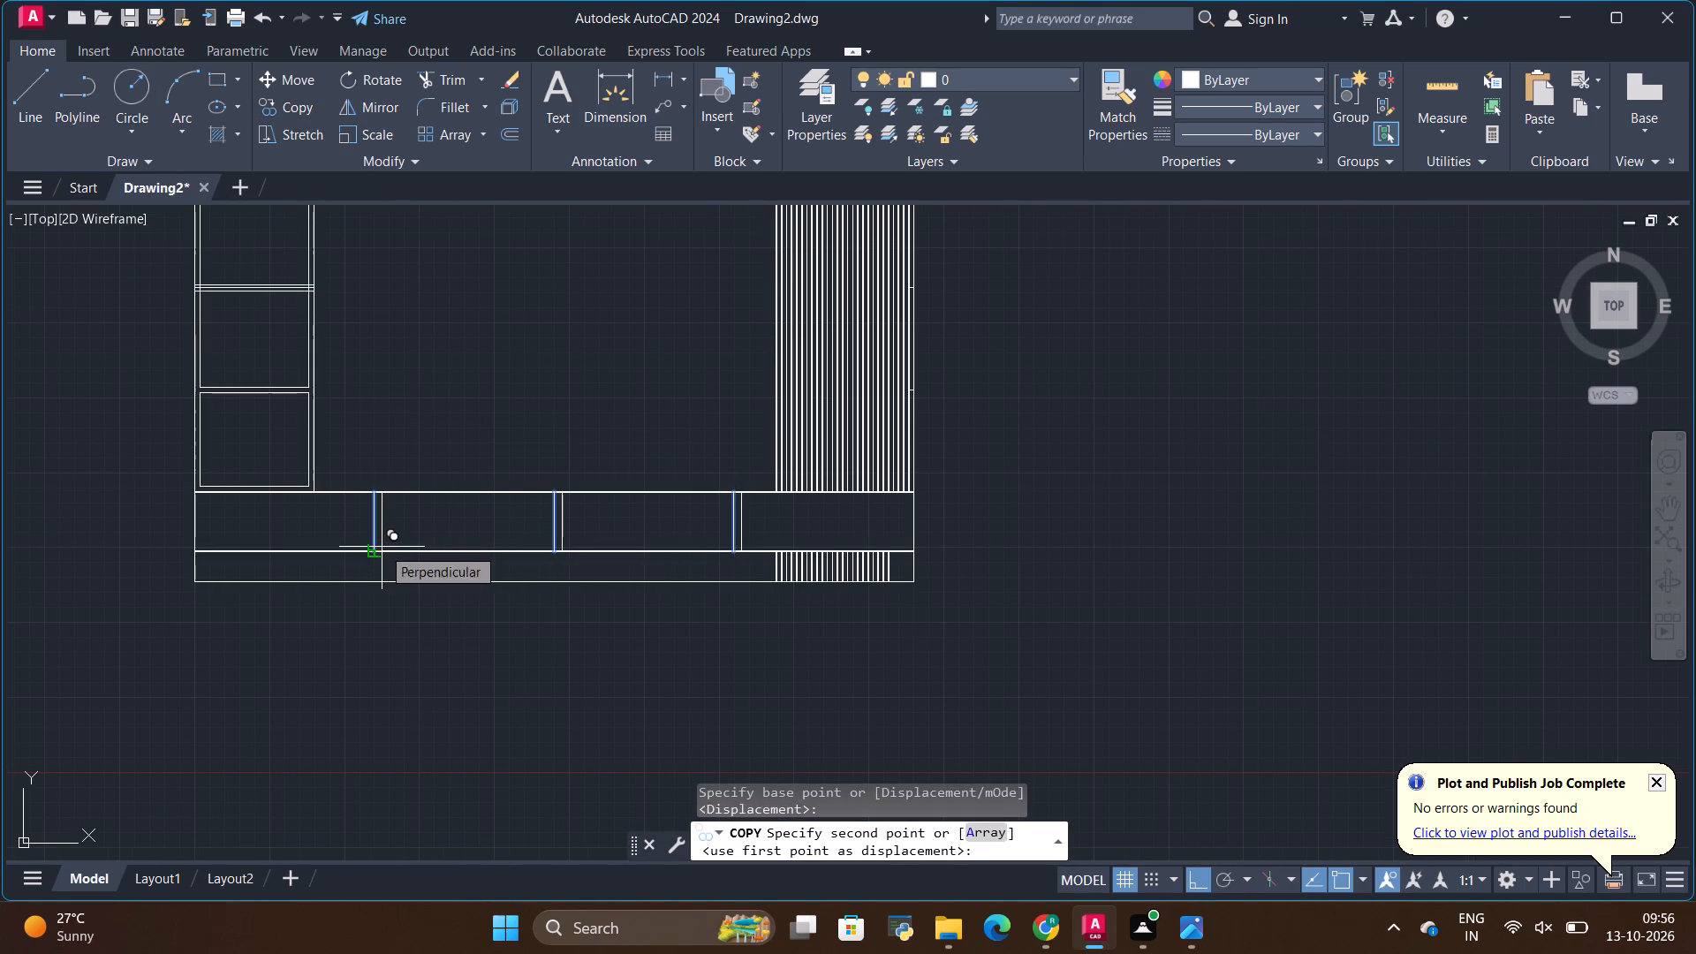
key(1)
key(Return)
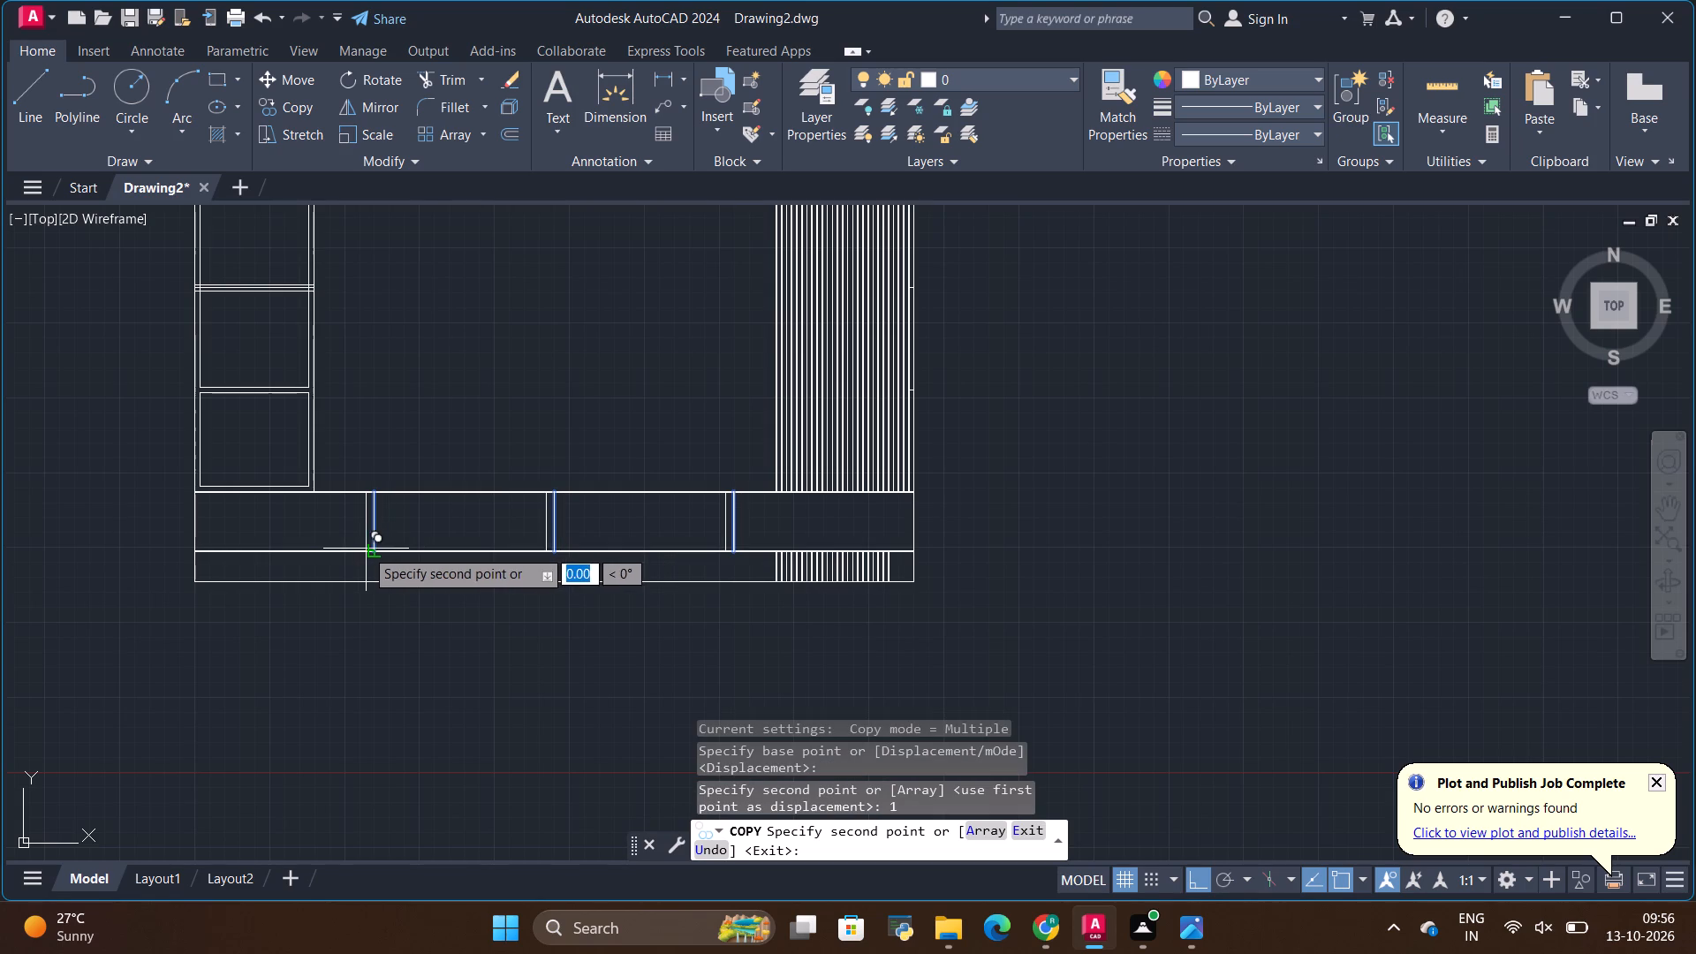
key(BackSpace)
key(1)
key(Return)
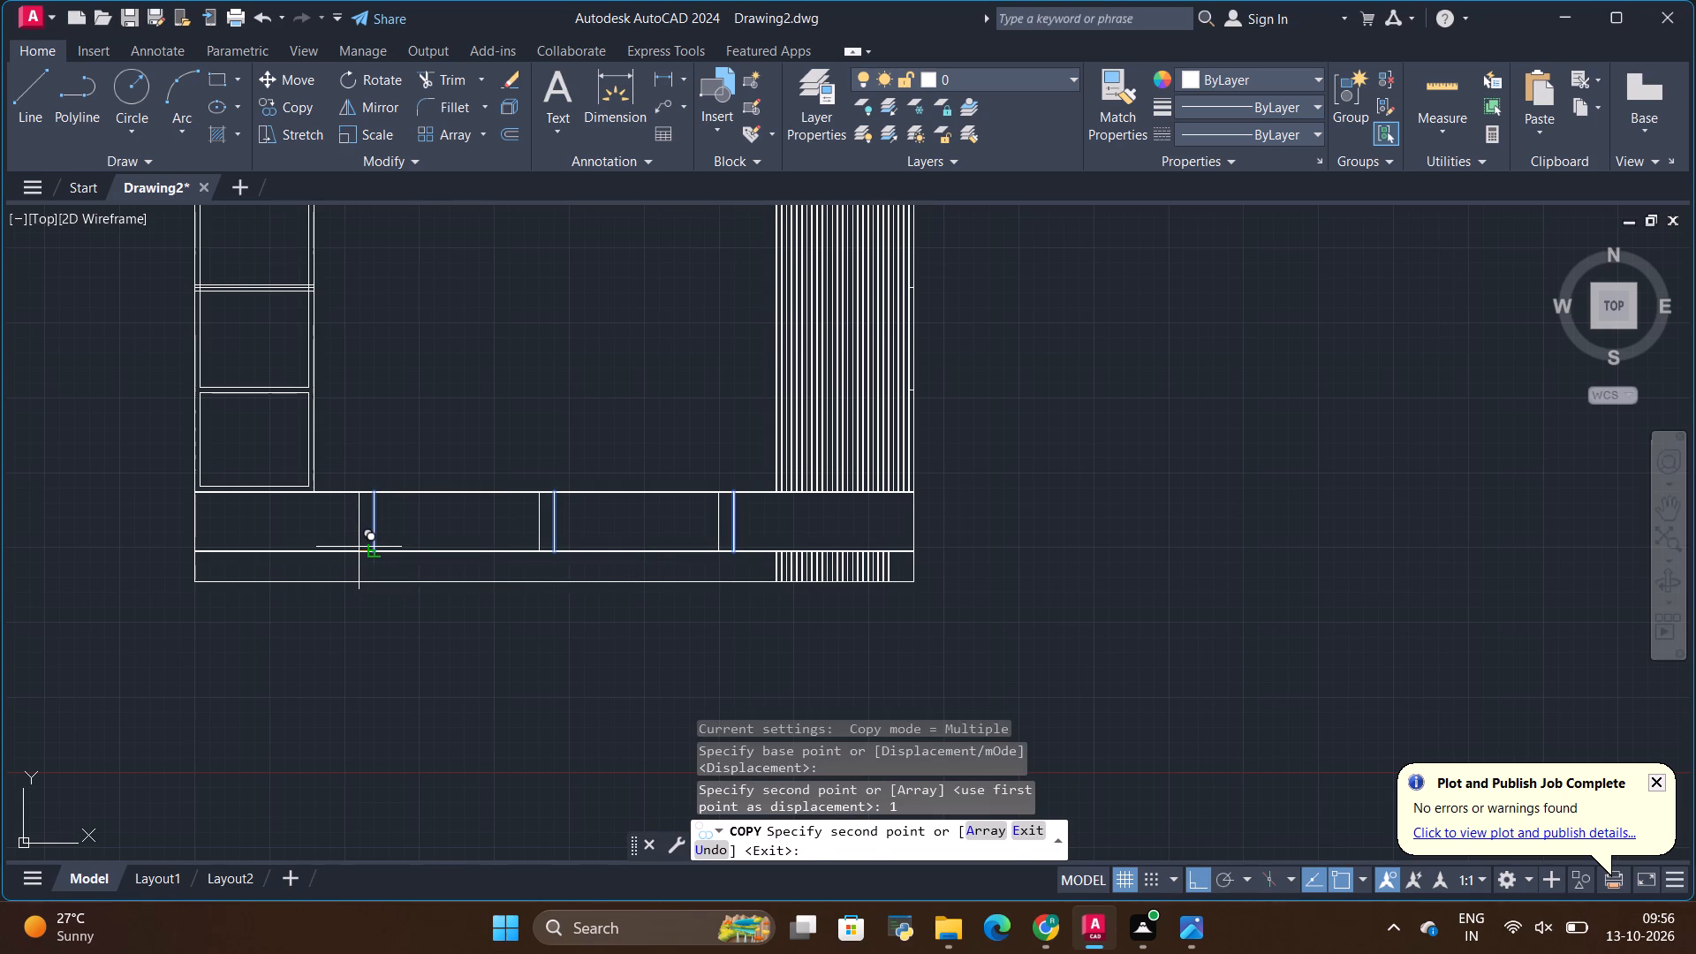
key(Escape)
Trim the first drawer divider's top junction and its middle line to leave an open gap between the drawers.
scroll(371, 546, up, 3)
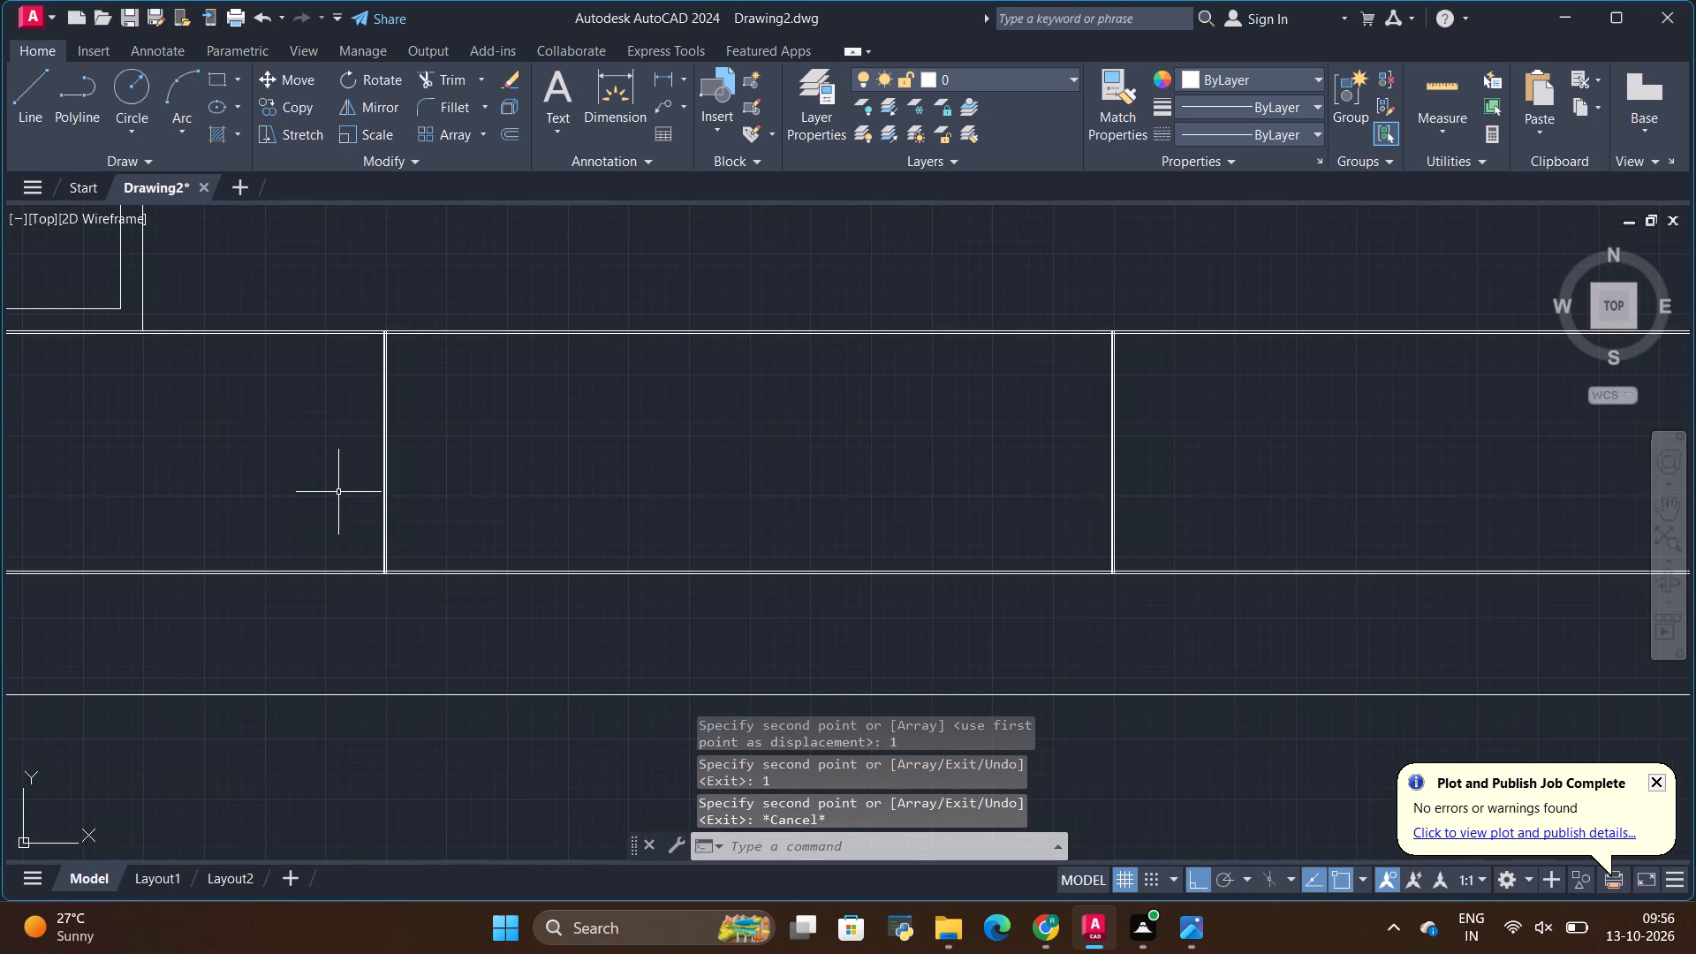
scroll(342, 488, down, 1)
scroll(391, 375, up, 1)
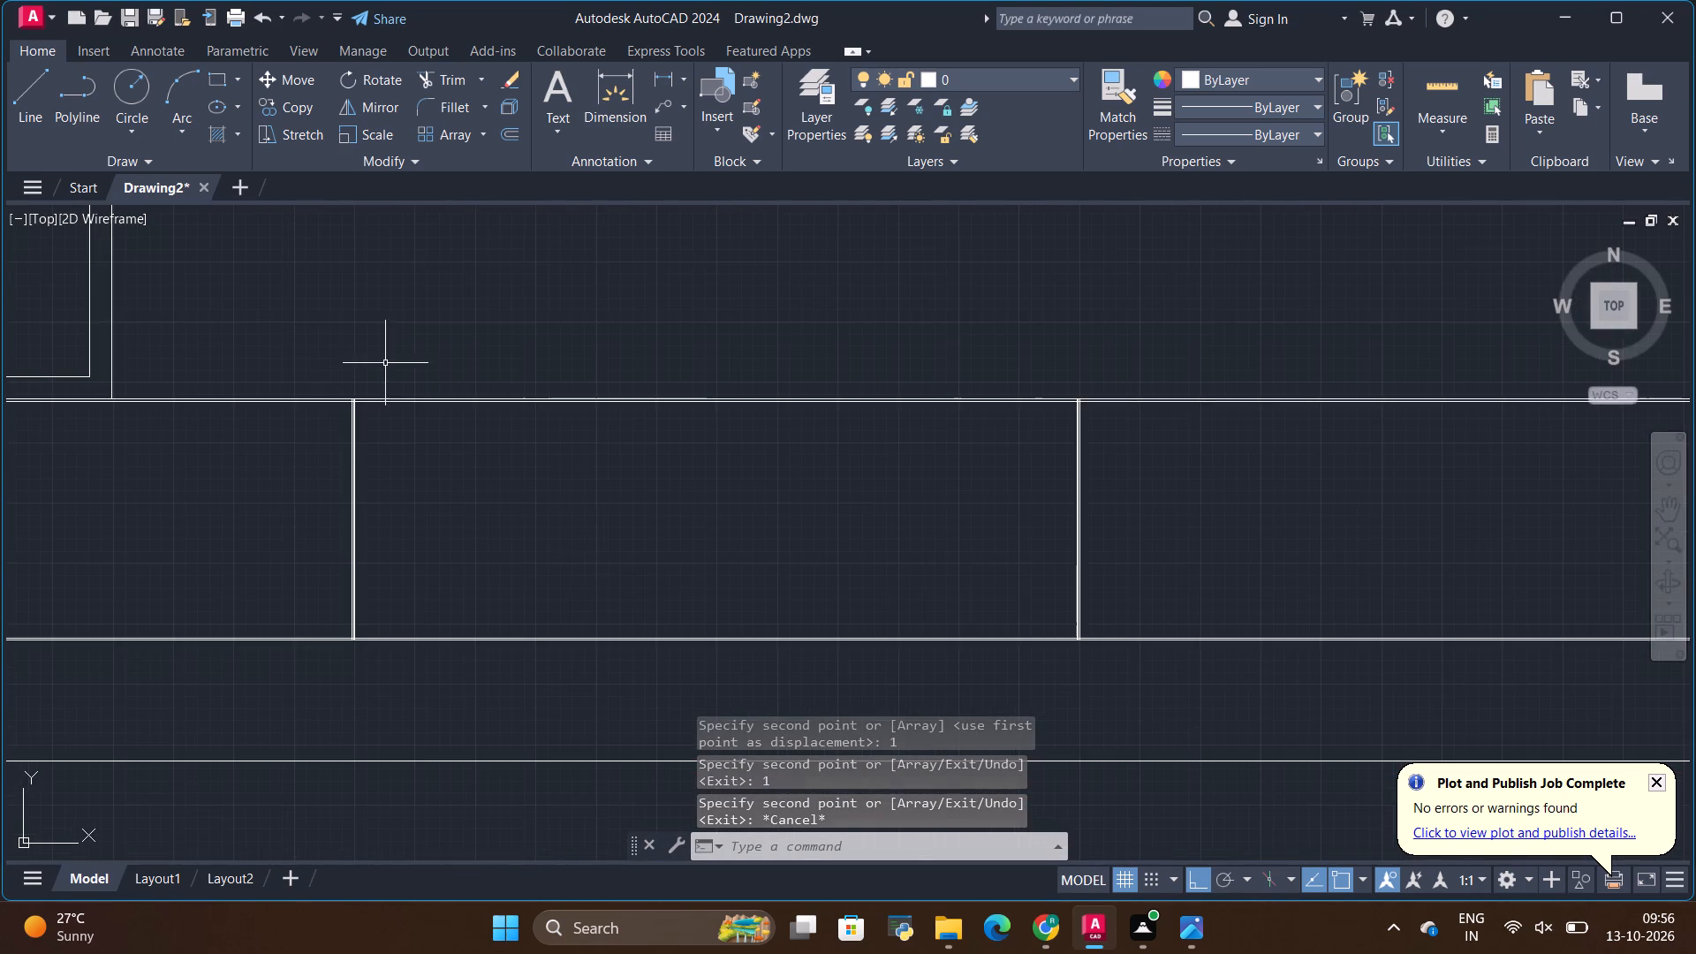
scroll(313, 350, up, 2)
scroll(385, 450, up, 2)
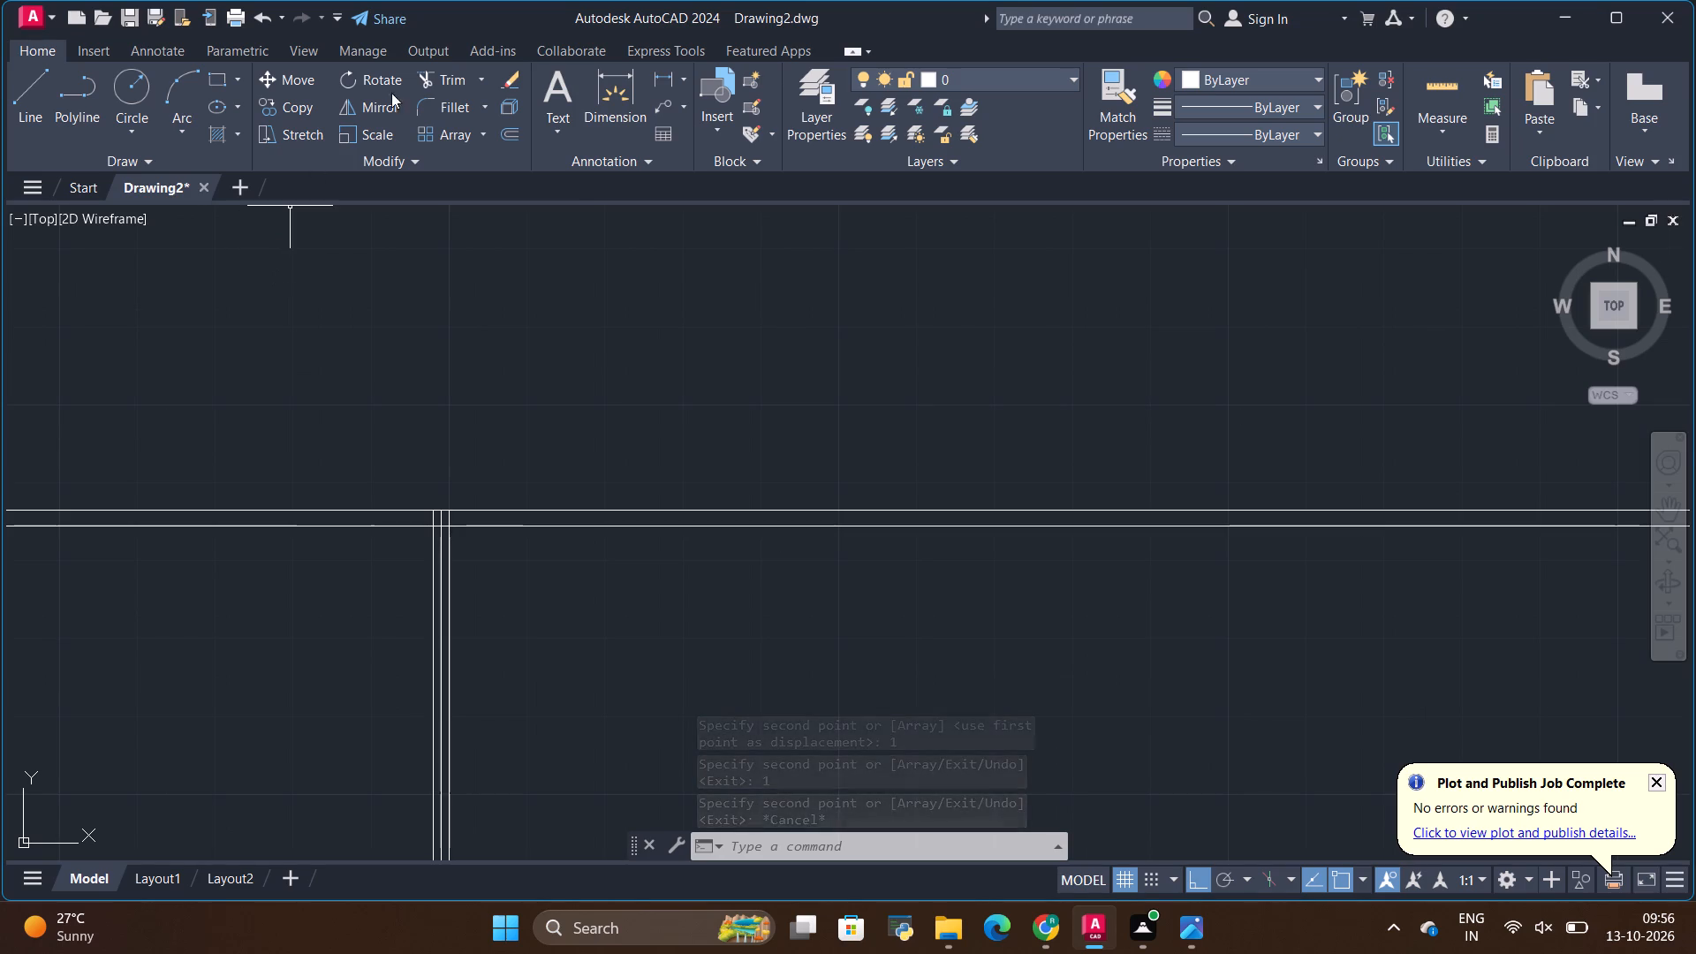
click(449, 74)
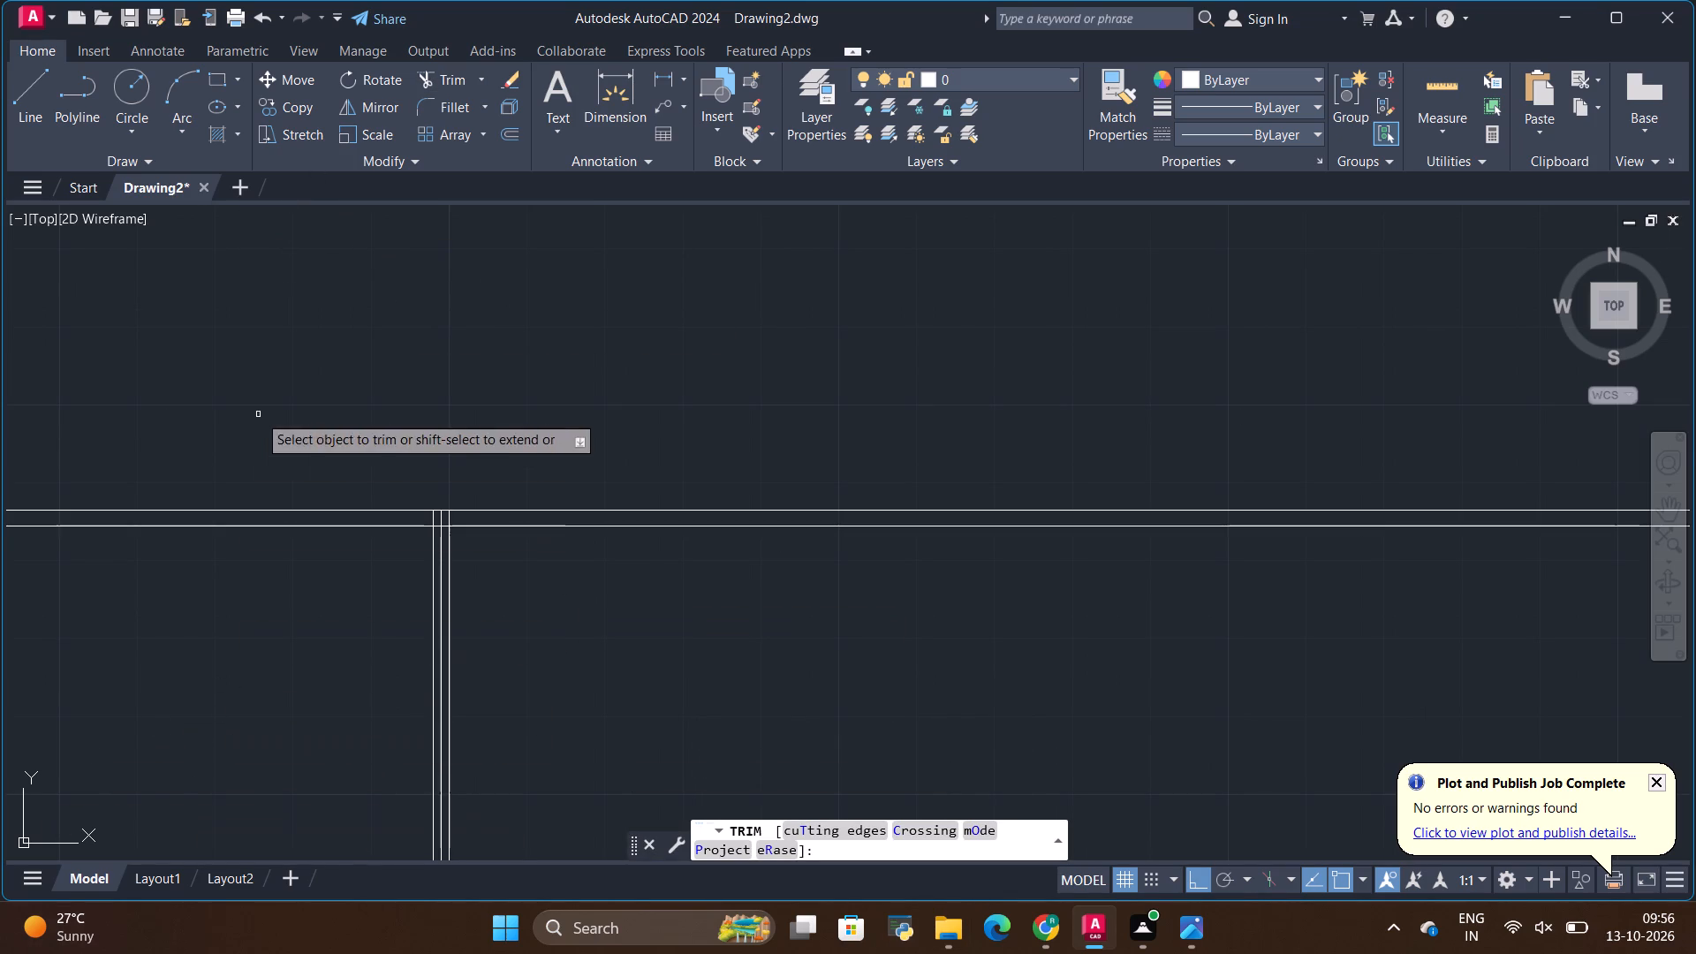
scroll(319, 522, up, 3)
scroll(791, 411, up, 1)
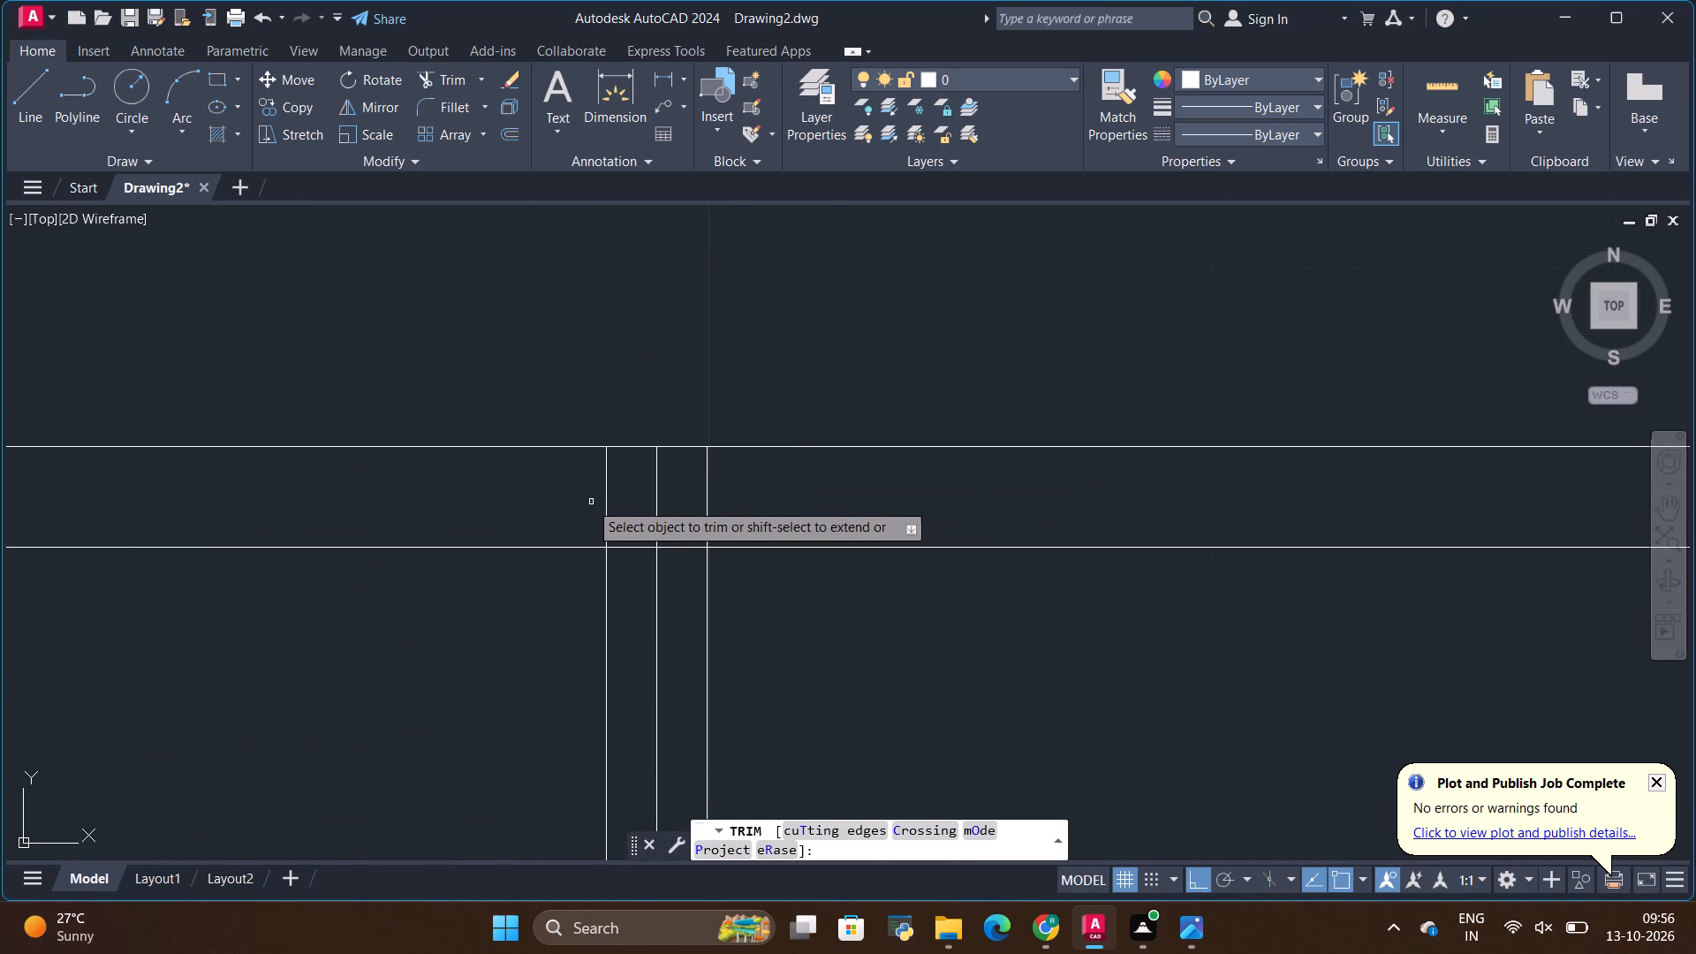
drag(584, 502, 655, 586)
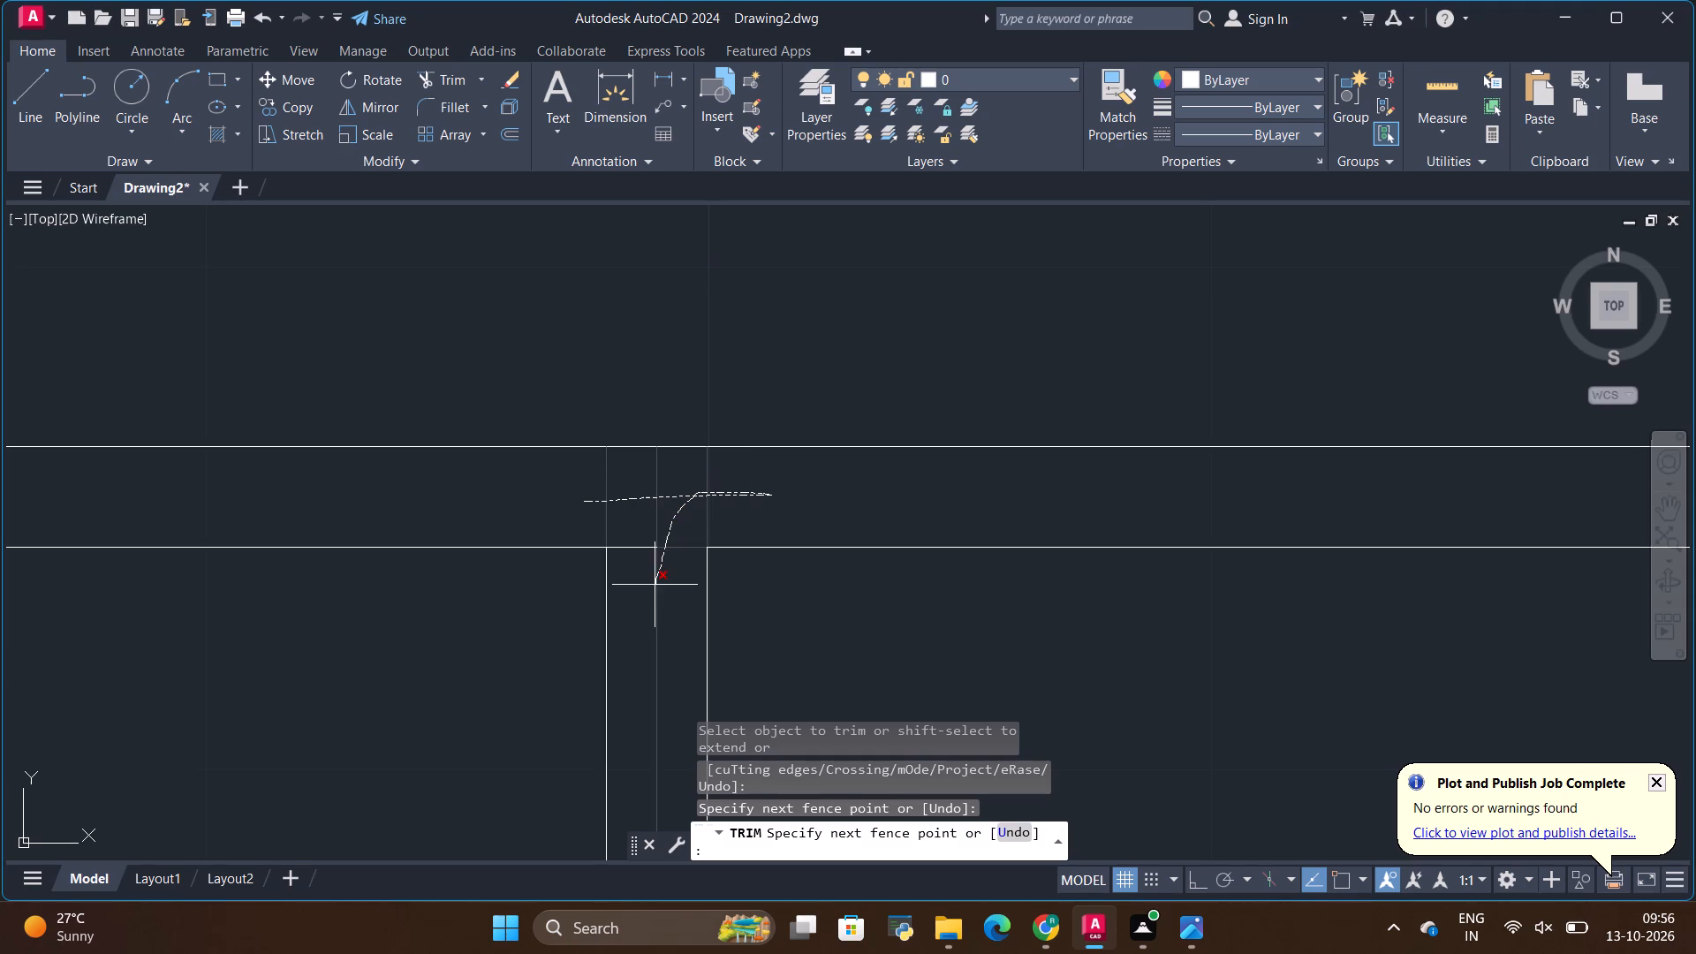
drag(655, 586, 649, 501)
Trim the first drawer divider's bottom junction, removing the line across the gap and the divider stubs below it.
scroll(670, 423, down, 8)
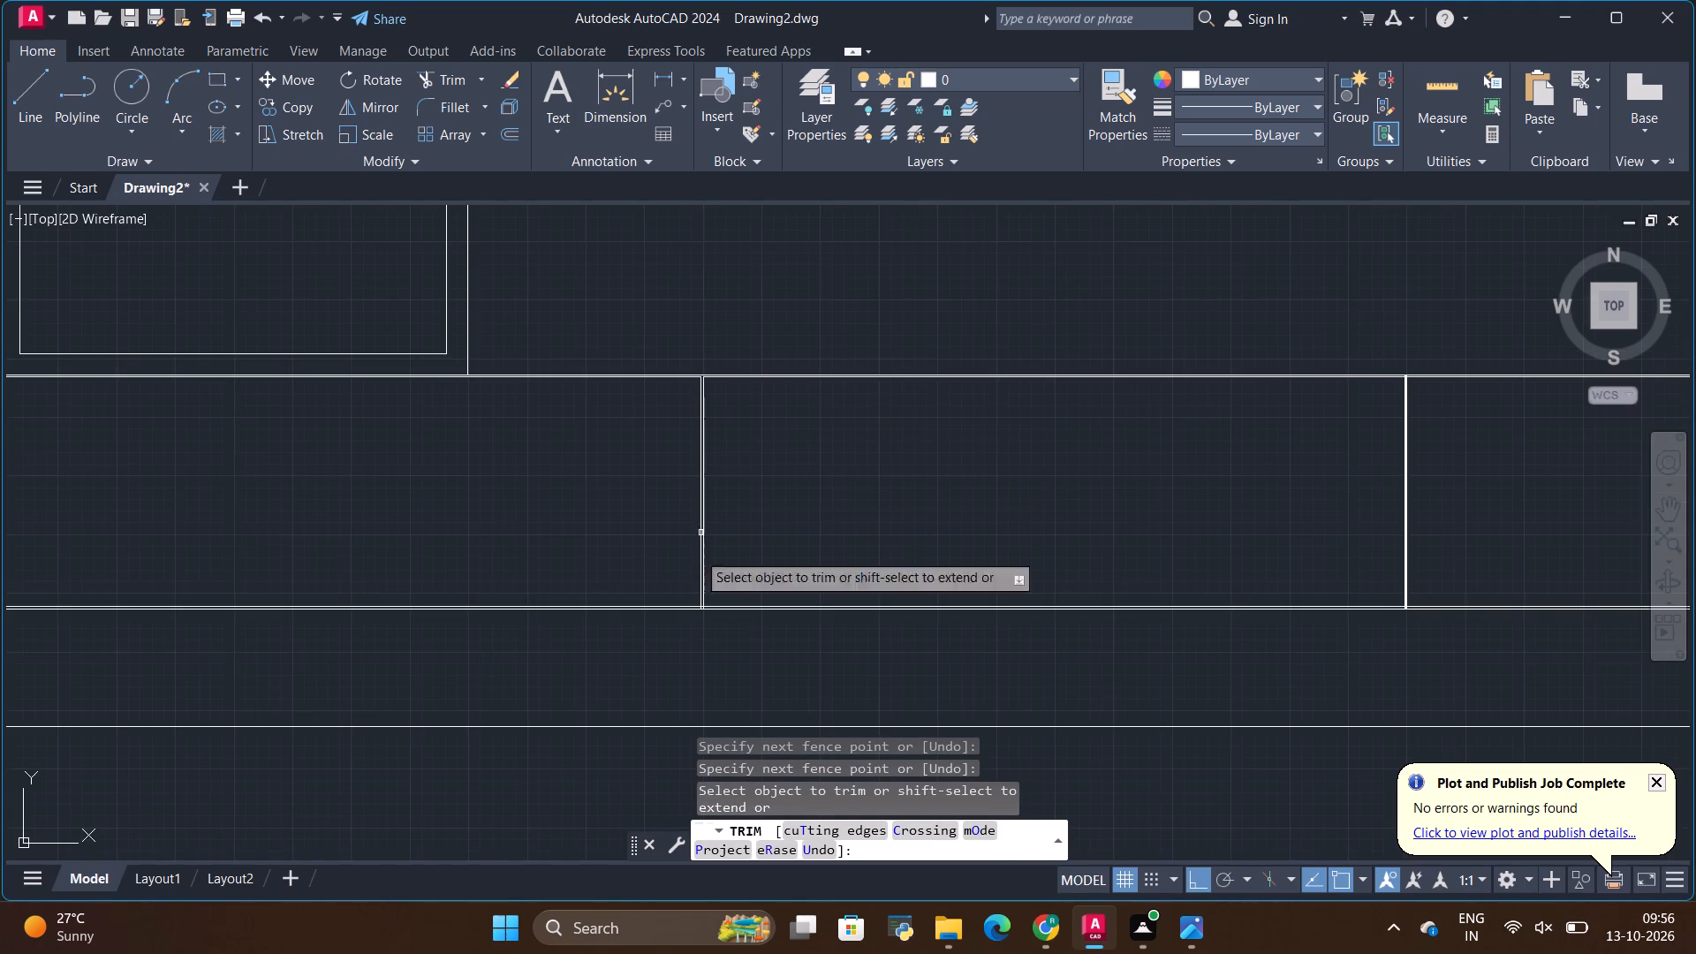
scroll(685, 674, up, 3)
scroll(716, 468, up, 3)
scroll(738, 368, down, 3)
scroll(741, 349, up, 3)
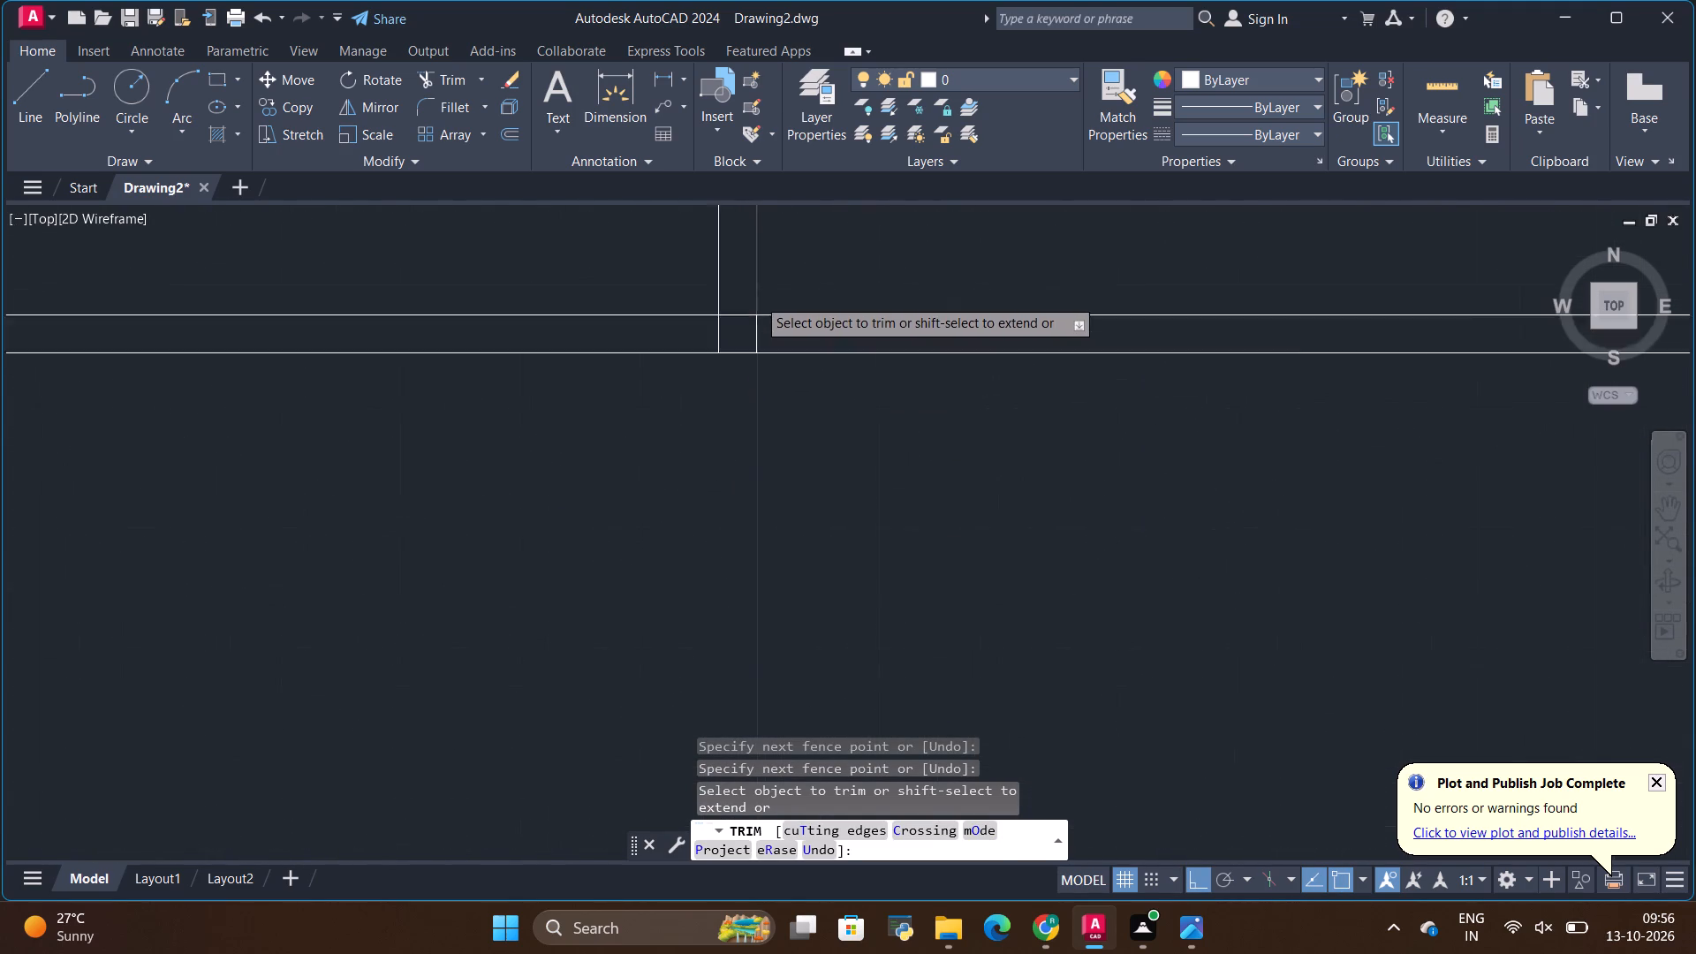
scroll(757, 298, up, 2)
drag(706, 318, 603, 408)
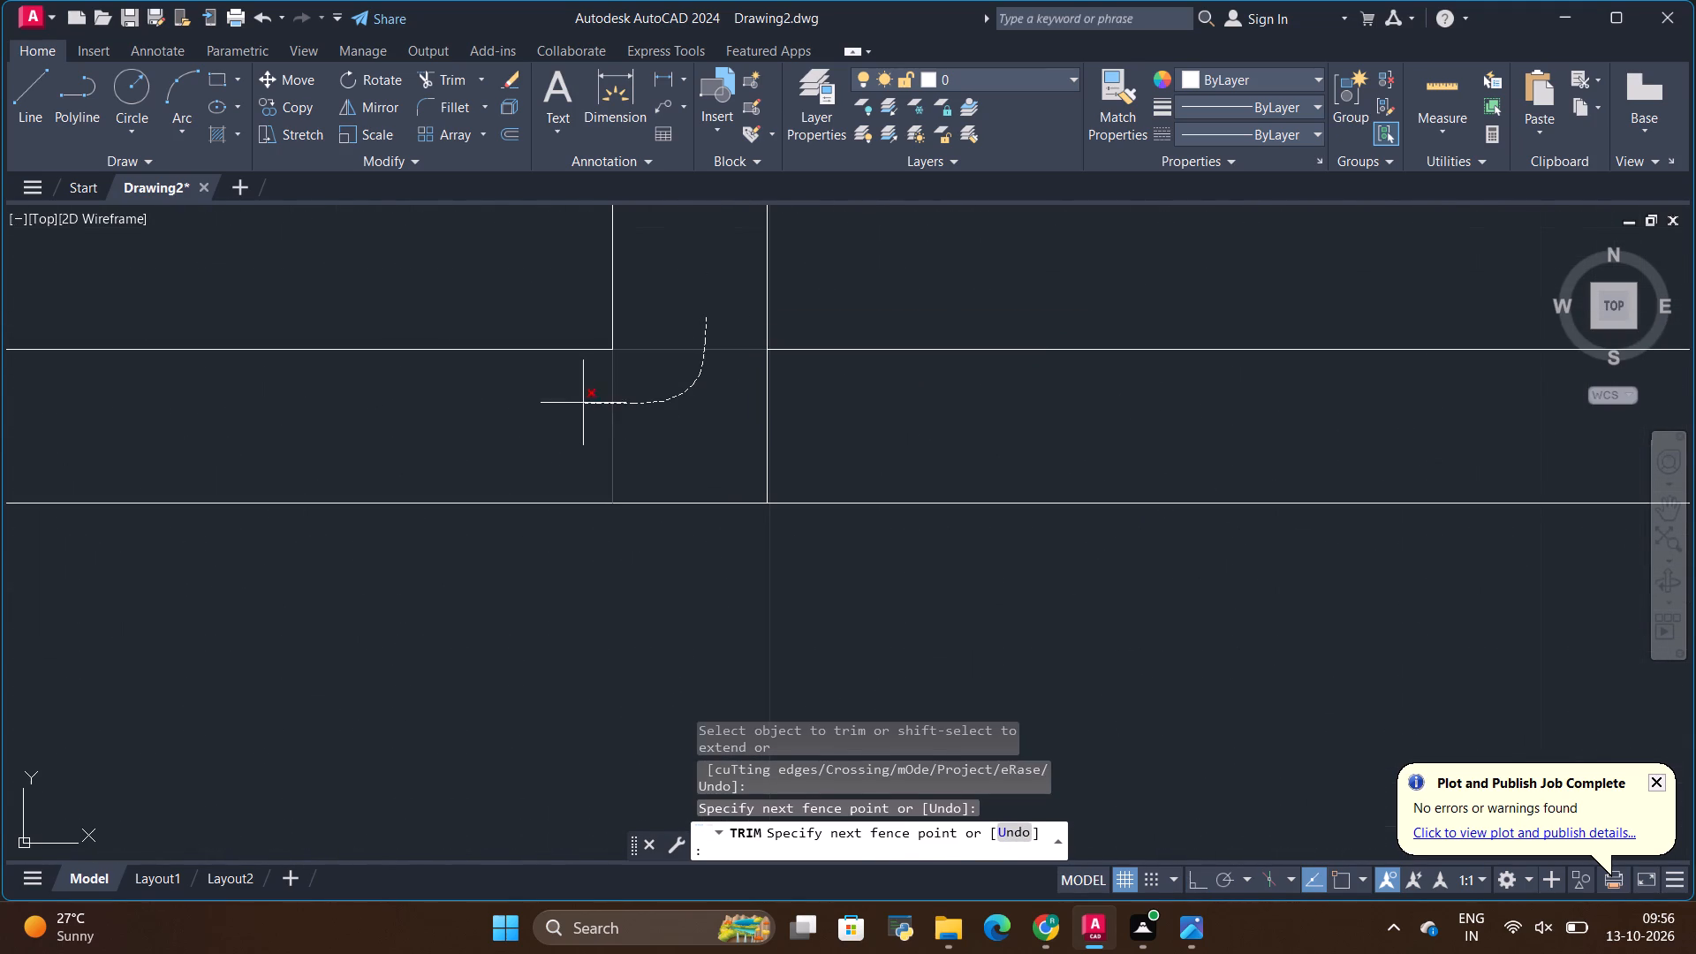
drag(603, 408, 829, 435)
Trim the second drawer divider's top junction and its middle line to leave an open gap between the drawers.
scroll(669, 434, down, 9)
scroll(844, 381, down, 4)
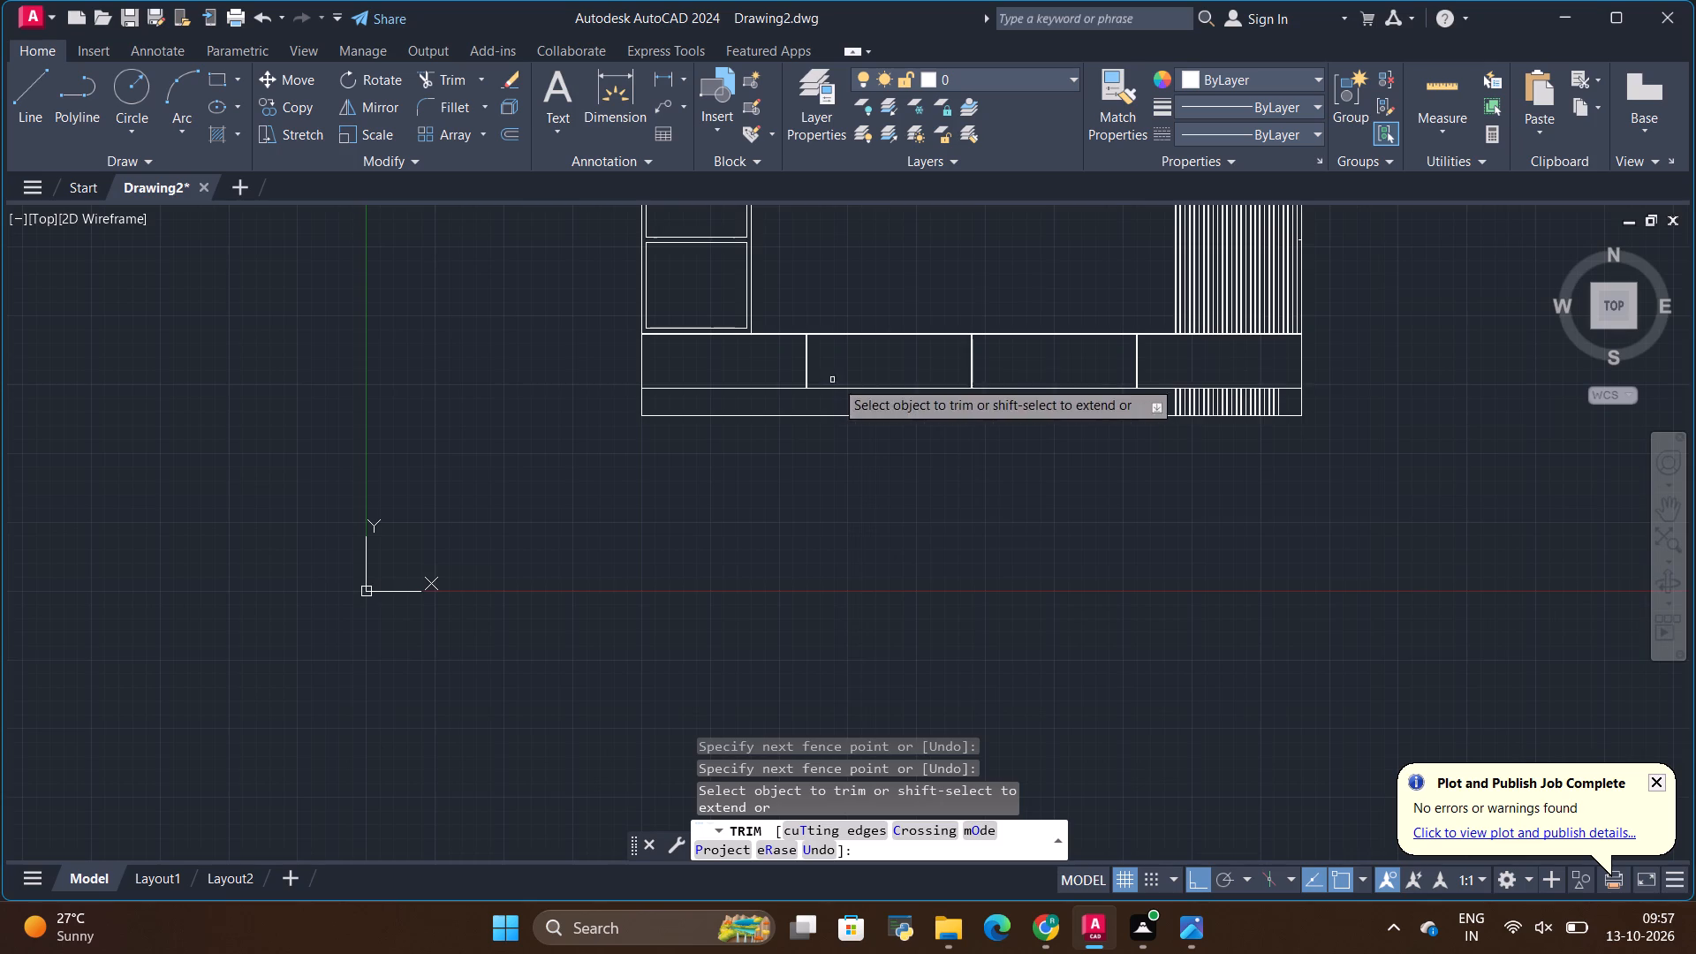
scroll(978, 340, up, 6)
scroll(891, 260, up, 5)
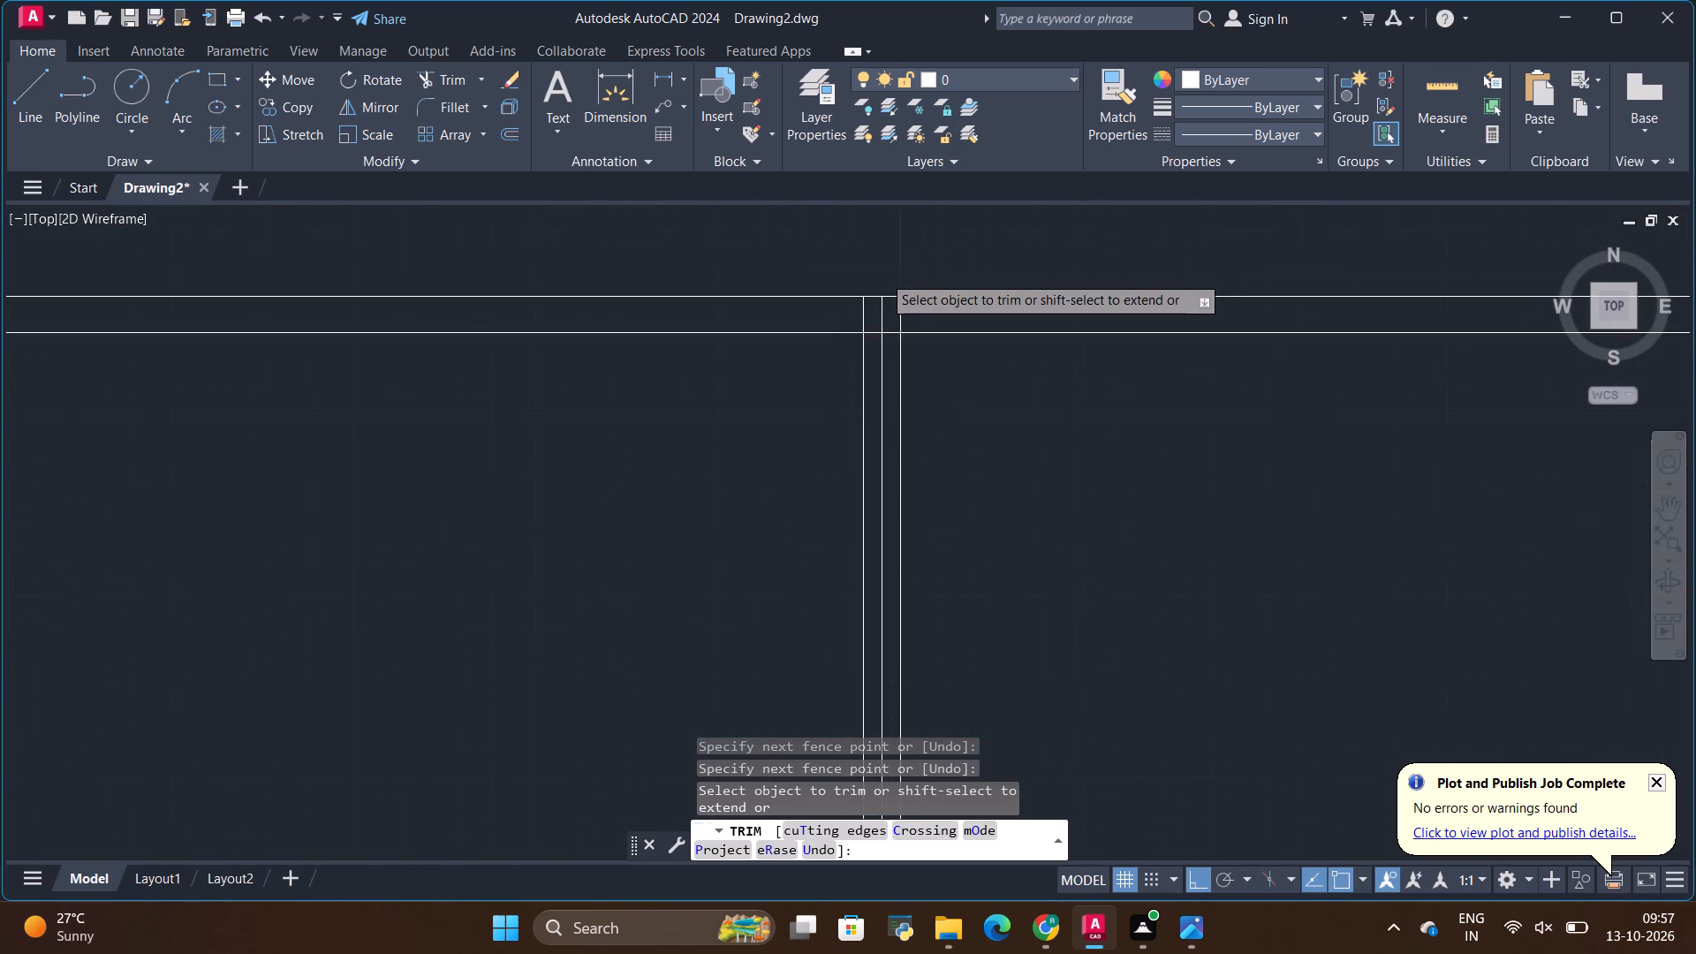
drag(776, 342, 897, 389)
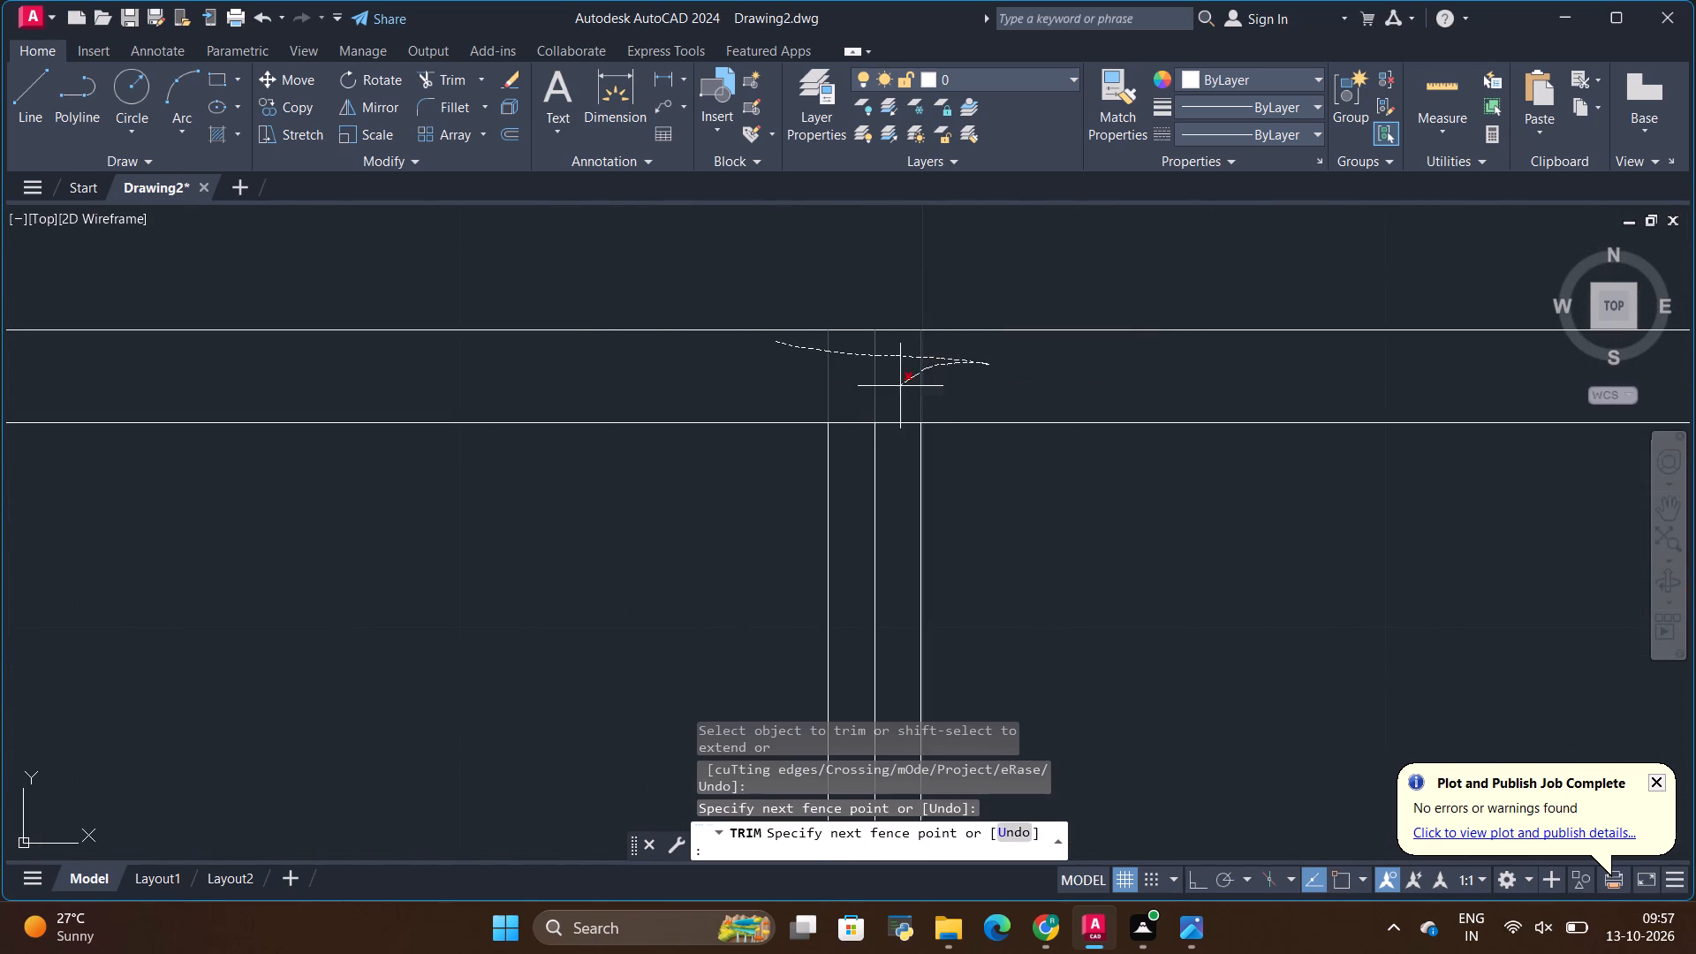
drag(897, 389, 844, 380)
scroll(874, 341, down, 7)
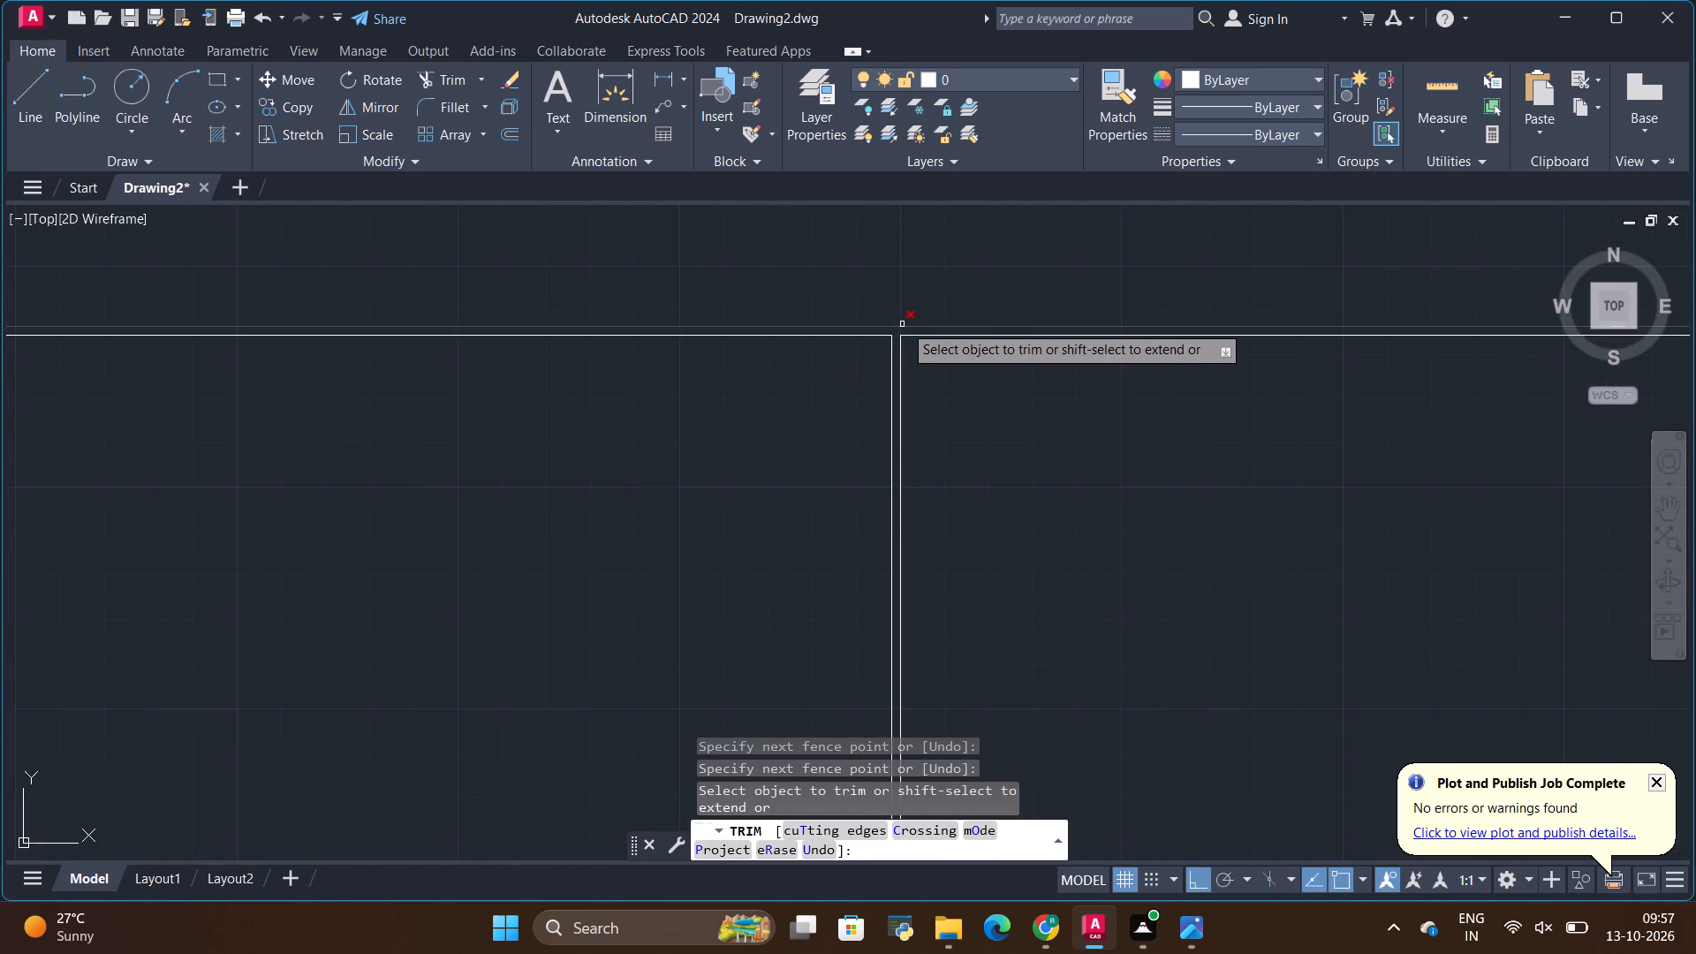
Trim the second drawer divider's bottom junction, removing the line across the gap and the divider stubs below it.
scroll(904, 324, down, 3)
scroll(914, 571, up, 1)
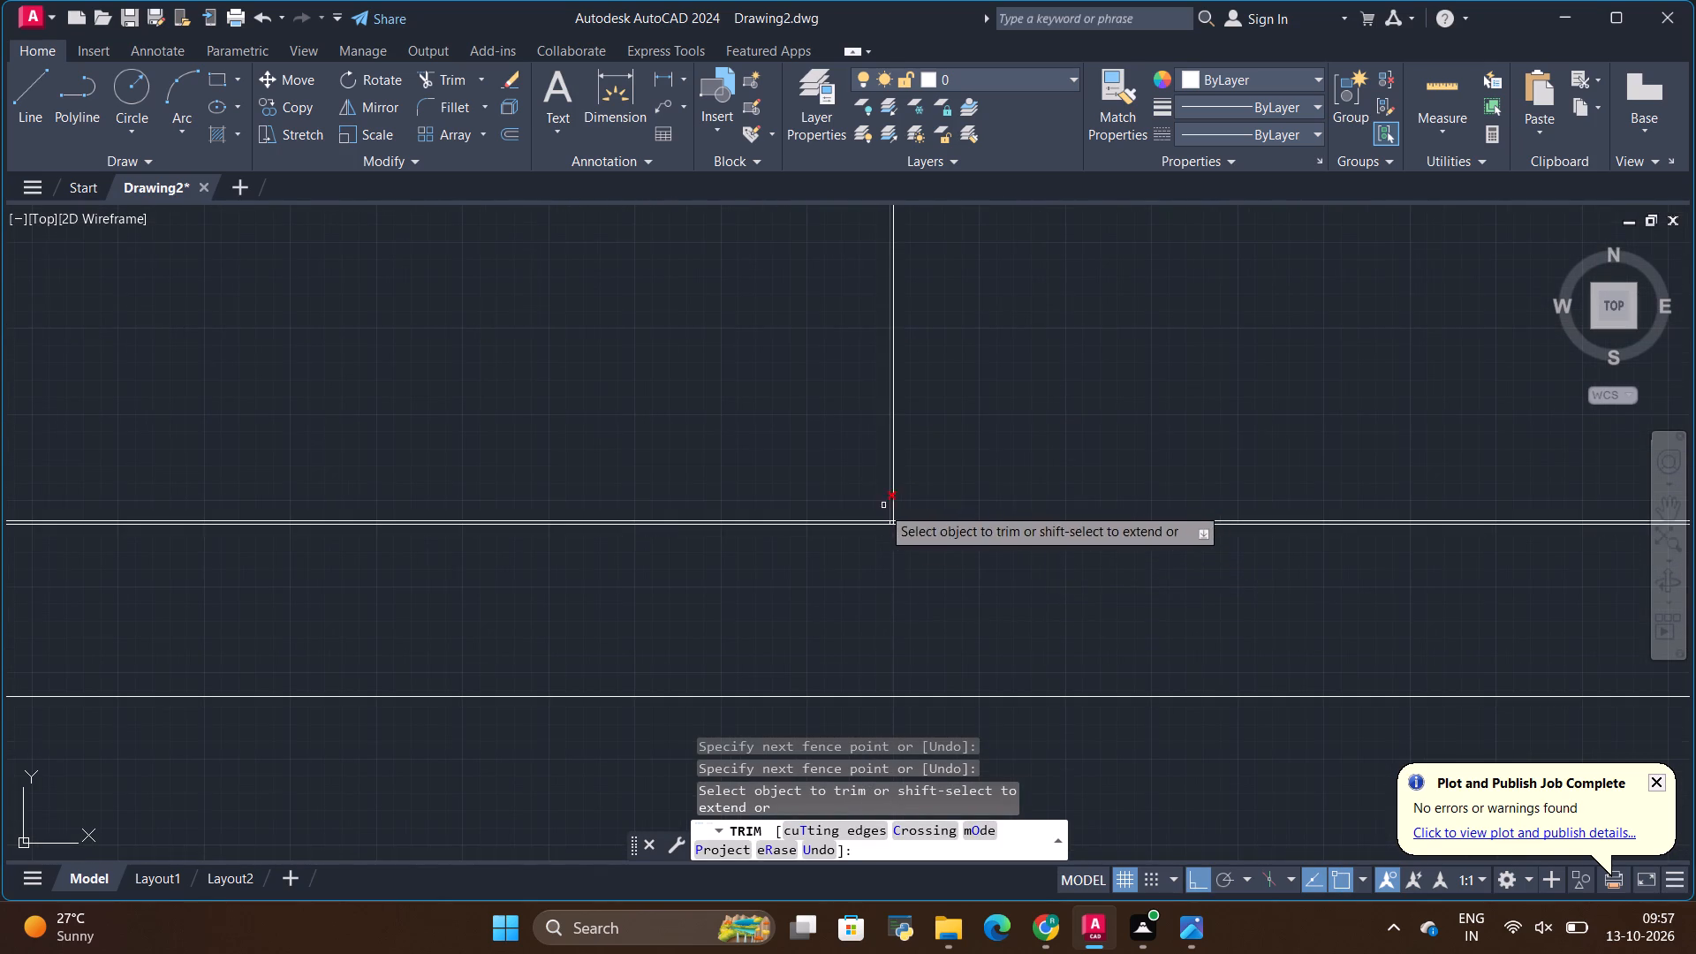
scroll(881, 506, up, 7)
drag(902, 487, 902, 555)
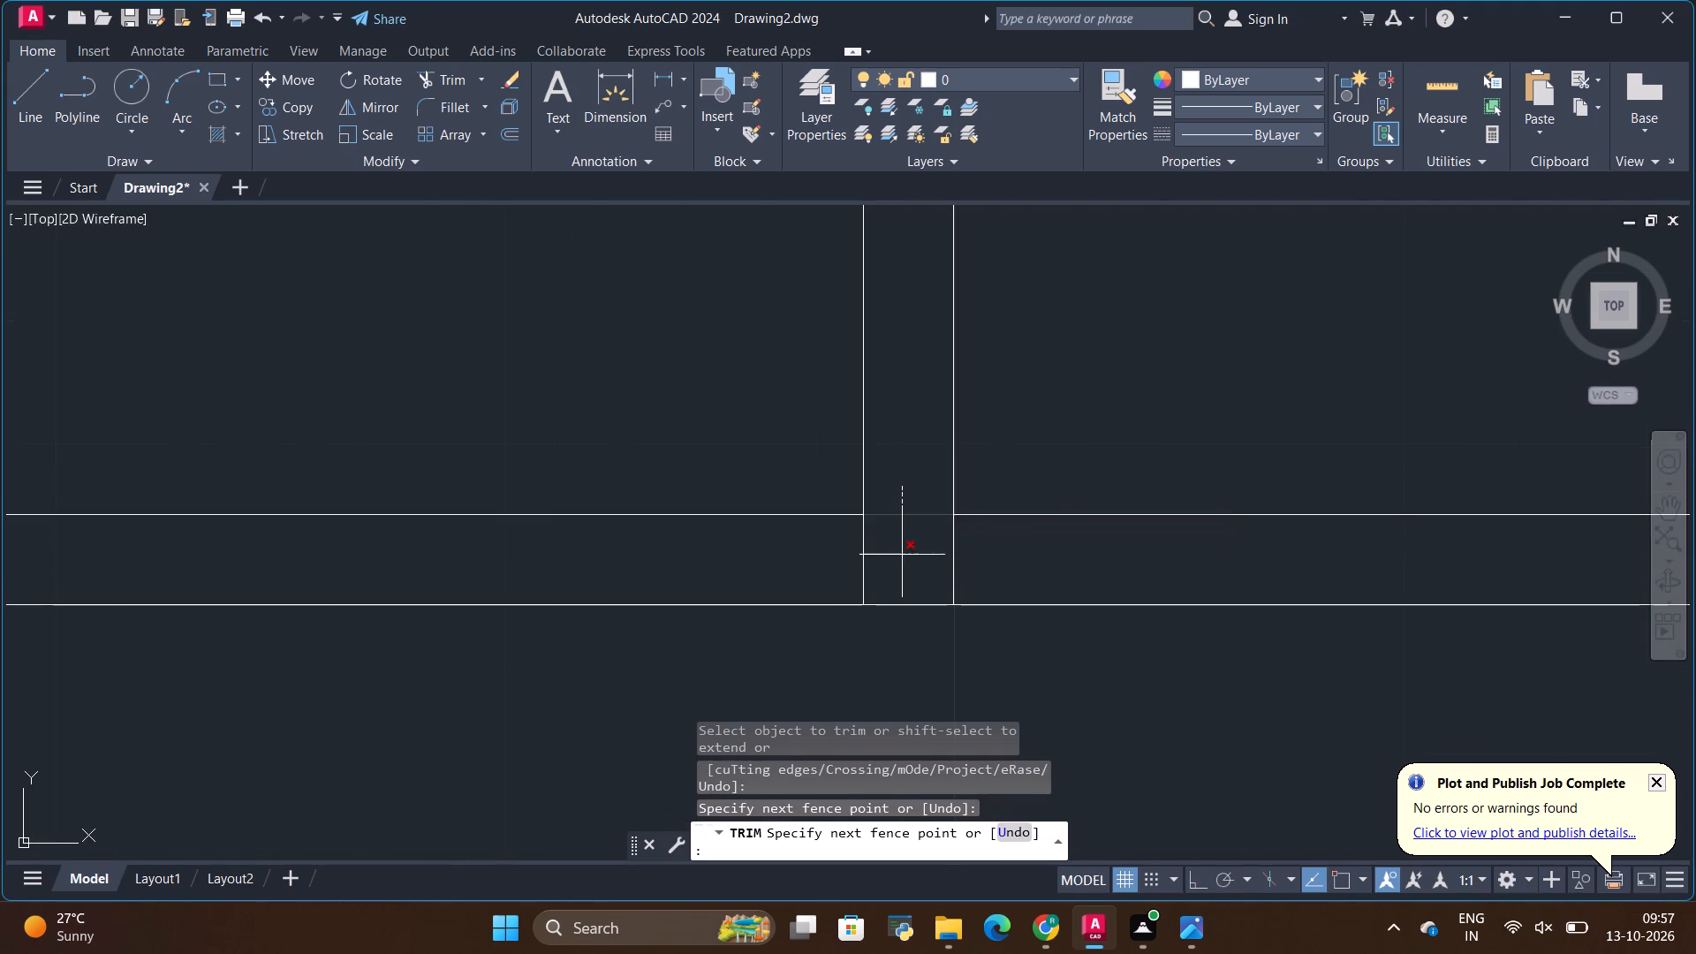
drag(902, 555, 1049, 563)
Trim the third drawer divider's bottom junction, removing the stubs, the line across the gap and the divider's middle line.
scroll(637, 481, down, 9)
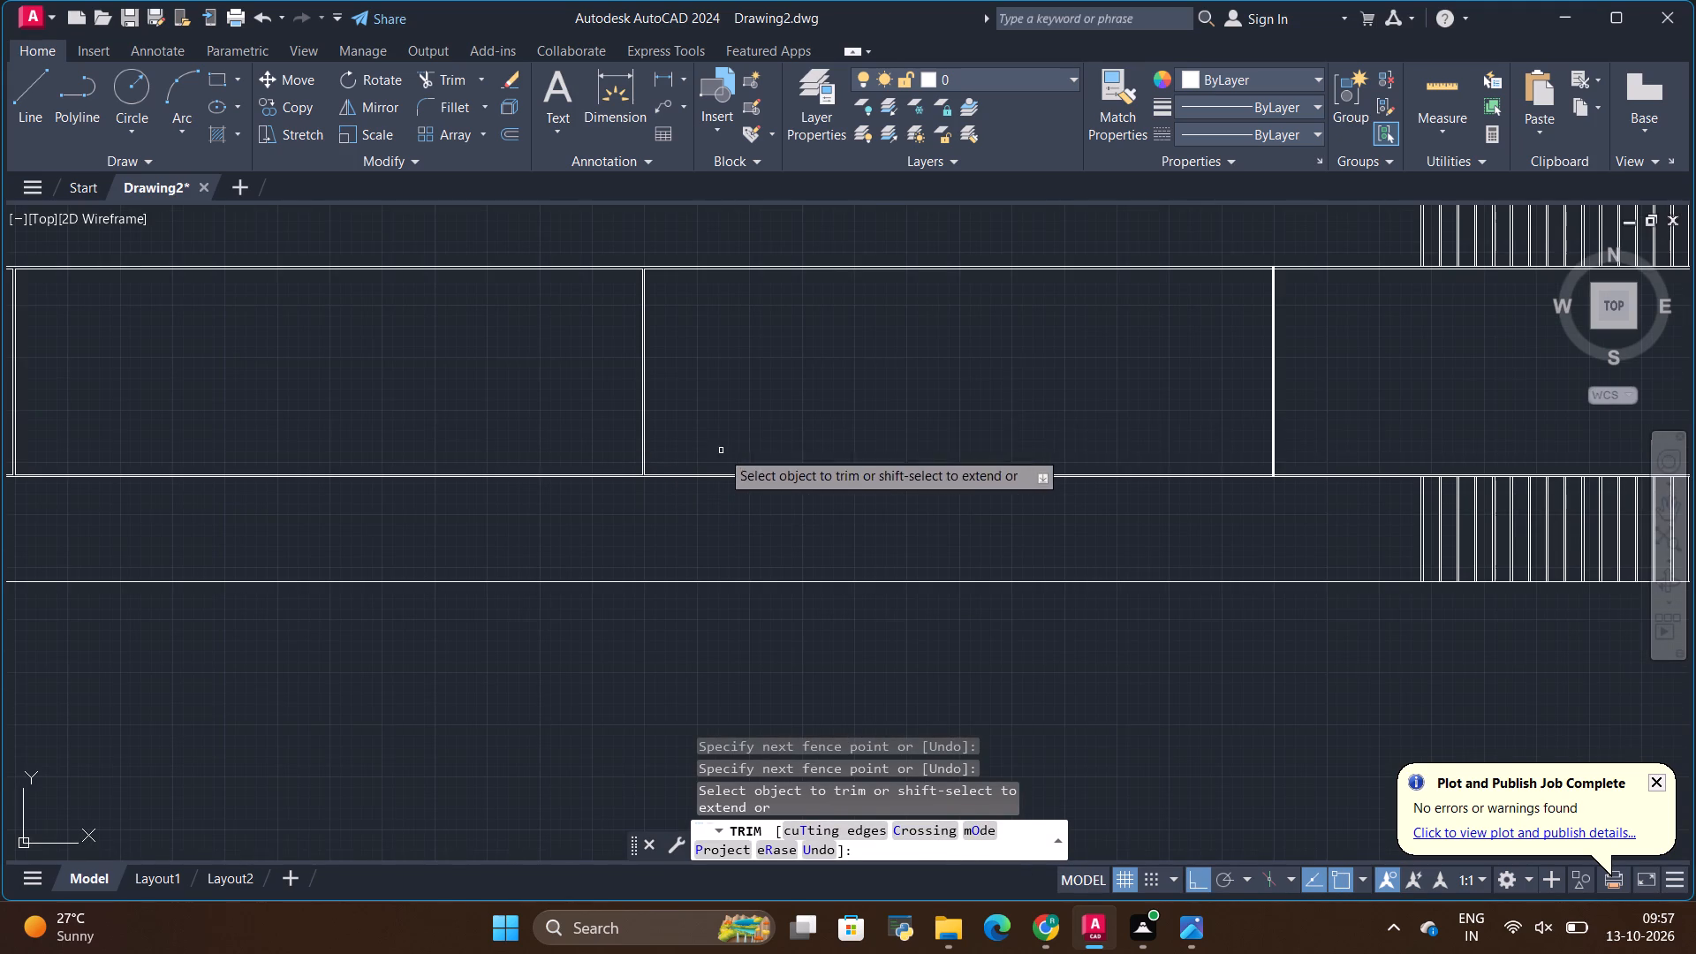
scroll(1268, 440, up, 2)
scroll(1271, 546, up, 3)
scroll(1247, 474, up, 1)
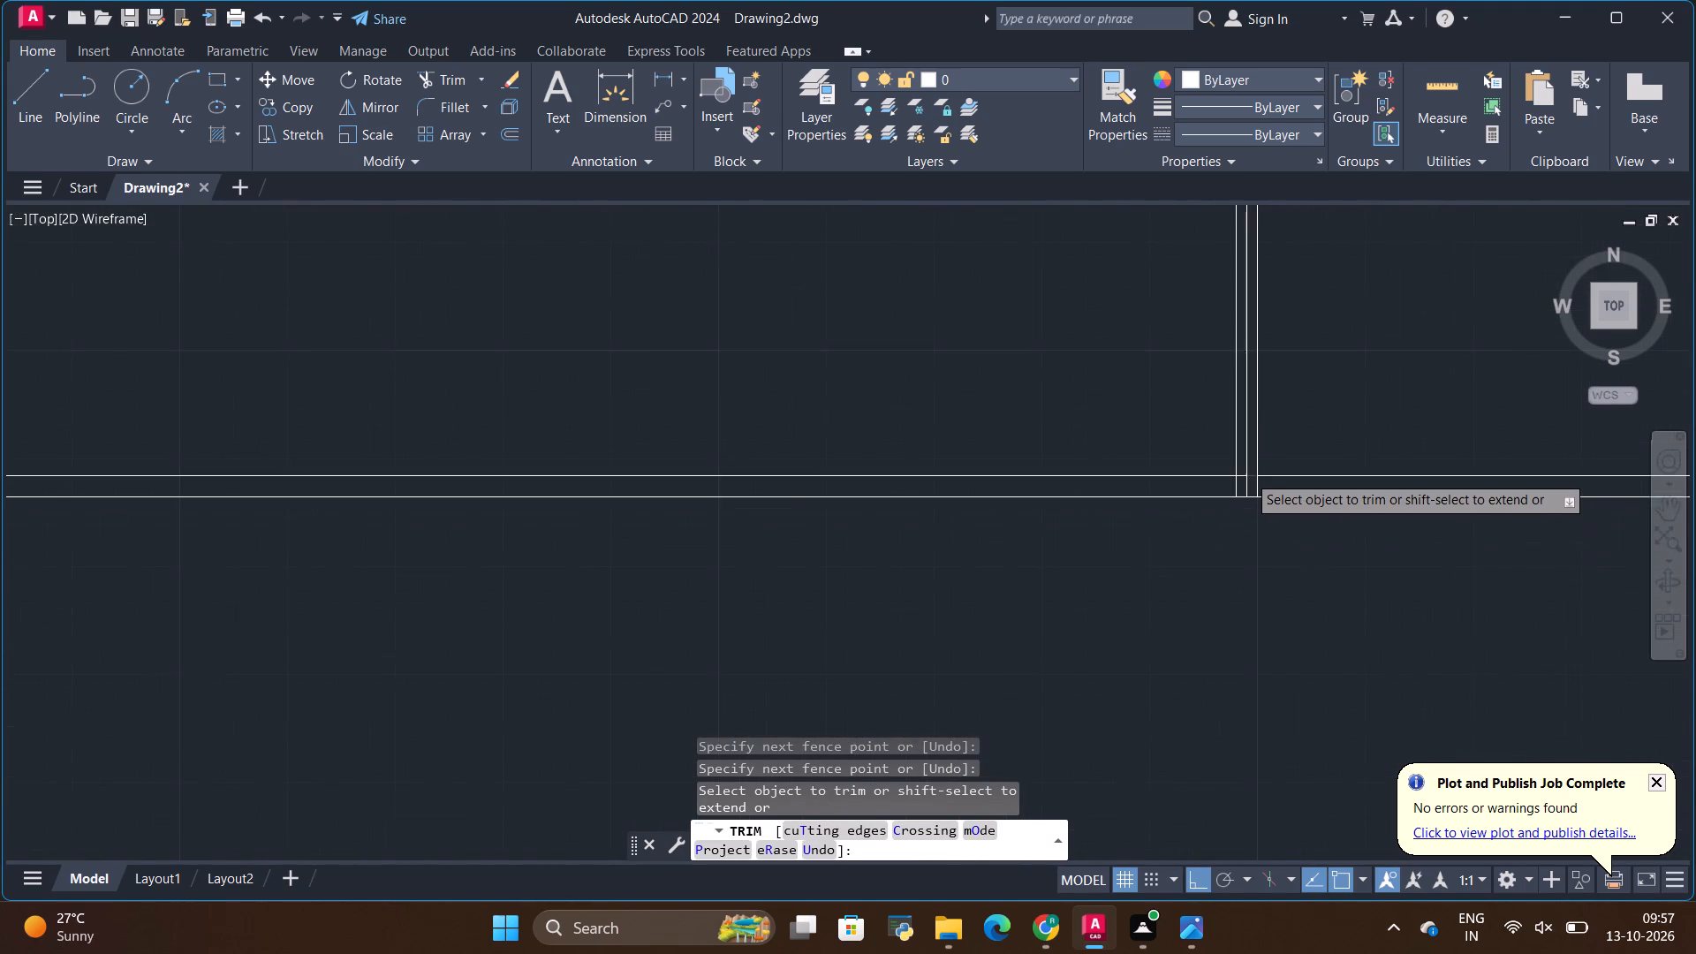
scroll(1247, 474, up, 2)
drag(1109, 511, 1276, 521)
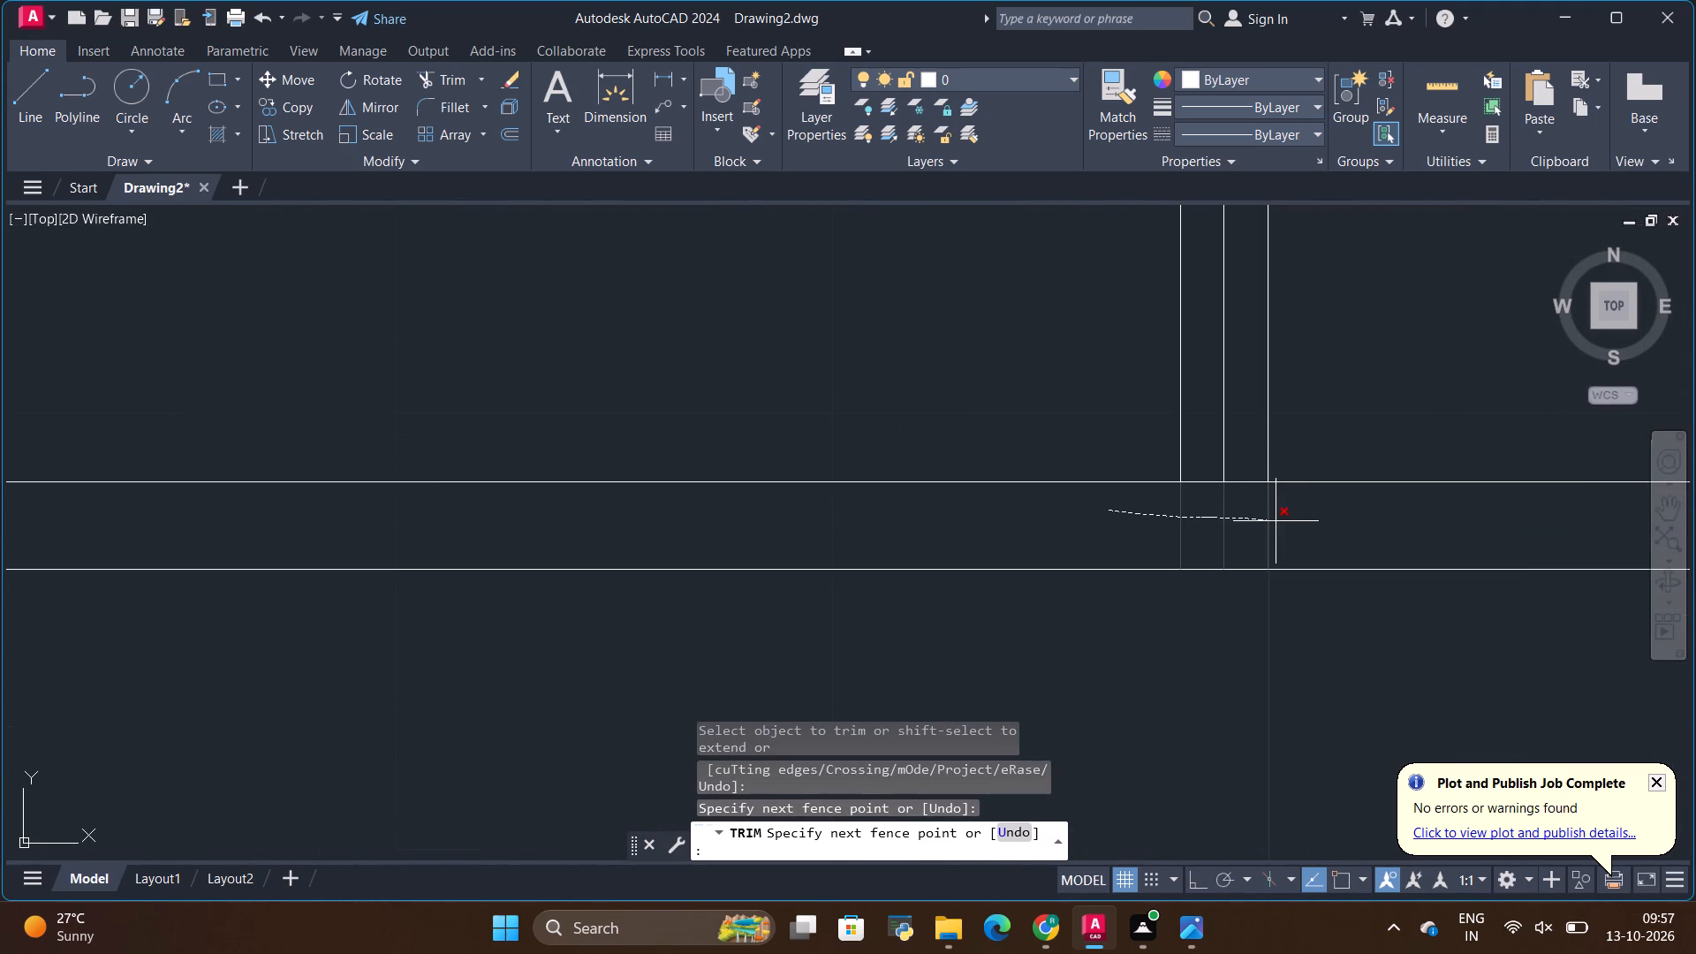
drag(1276, 521, 1221, 486)
drag(1221, 486, 1221, 496)
Trim the third drawer divider's top junction, removing the divider stubs and the line across the gap.
scroll(1221, 493, down, 8)
scroll(1218, 298, up, 9)
scroll(1032, 284, up, 2)
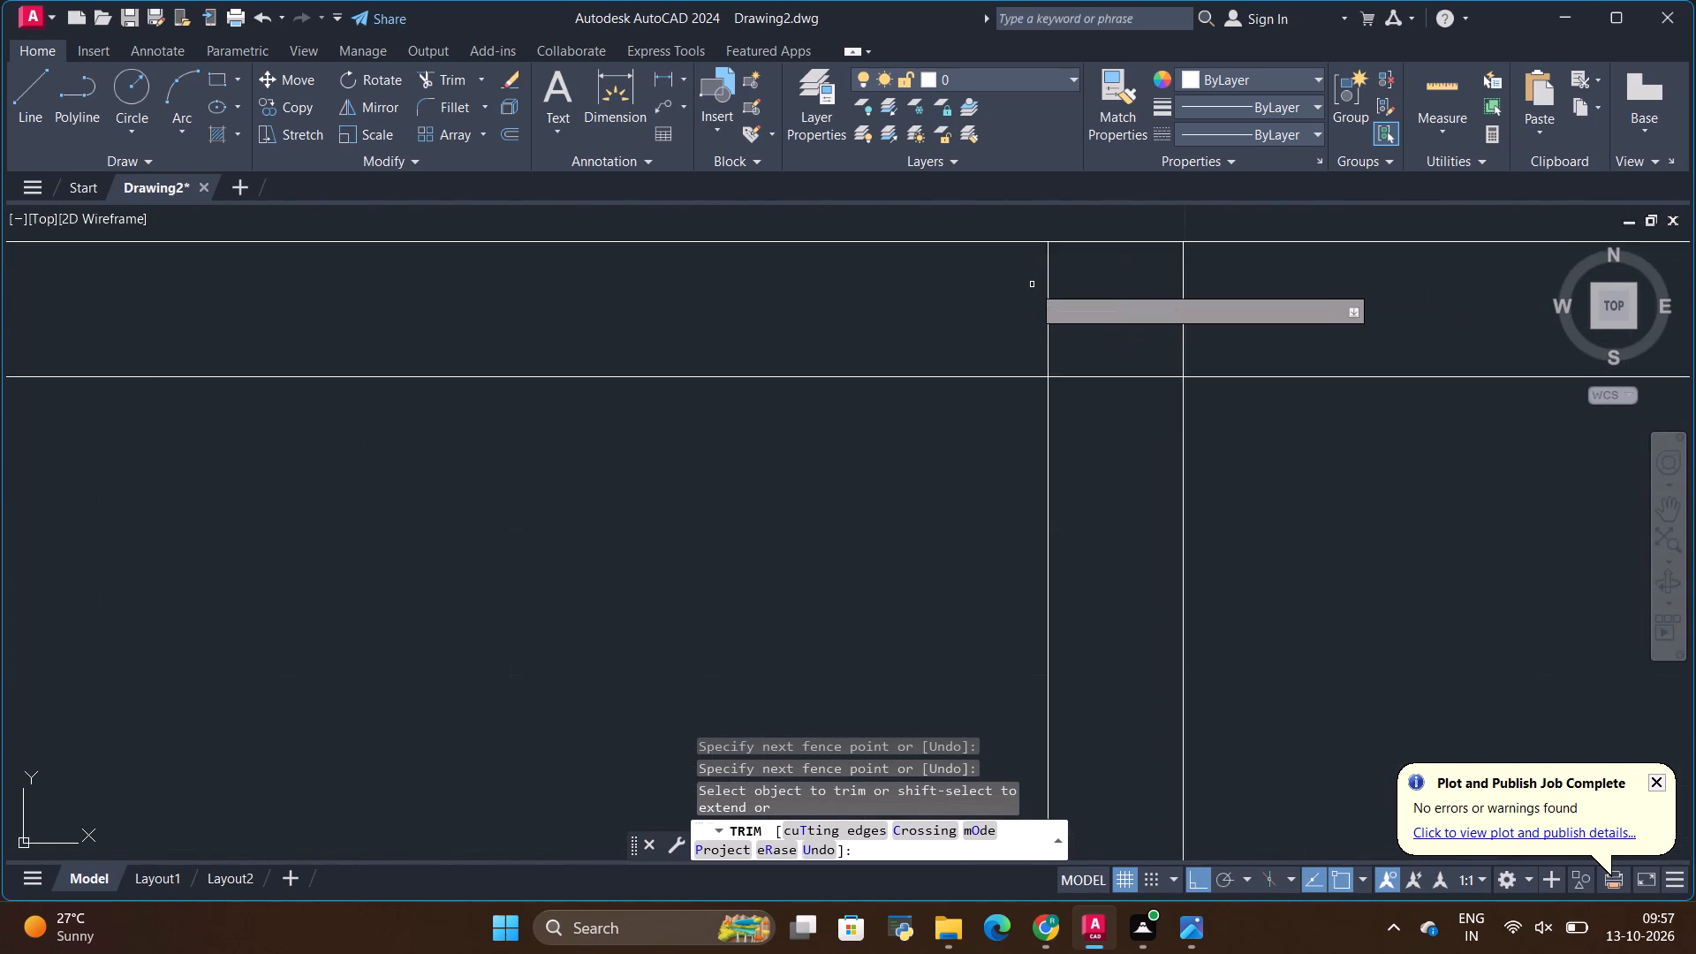
drag(1002, 297, 1206, 488)
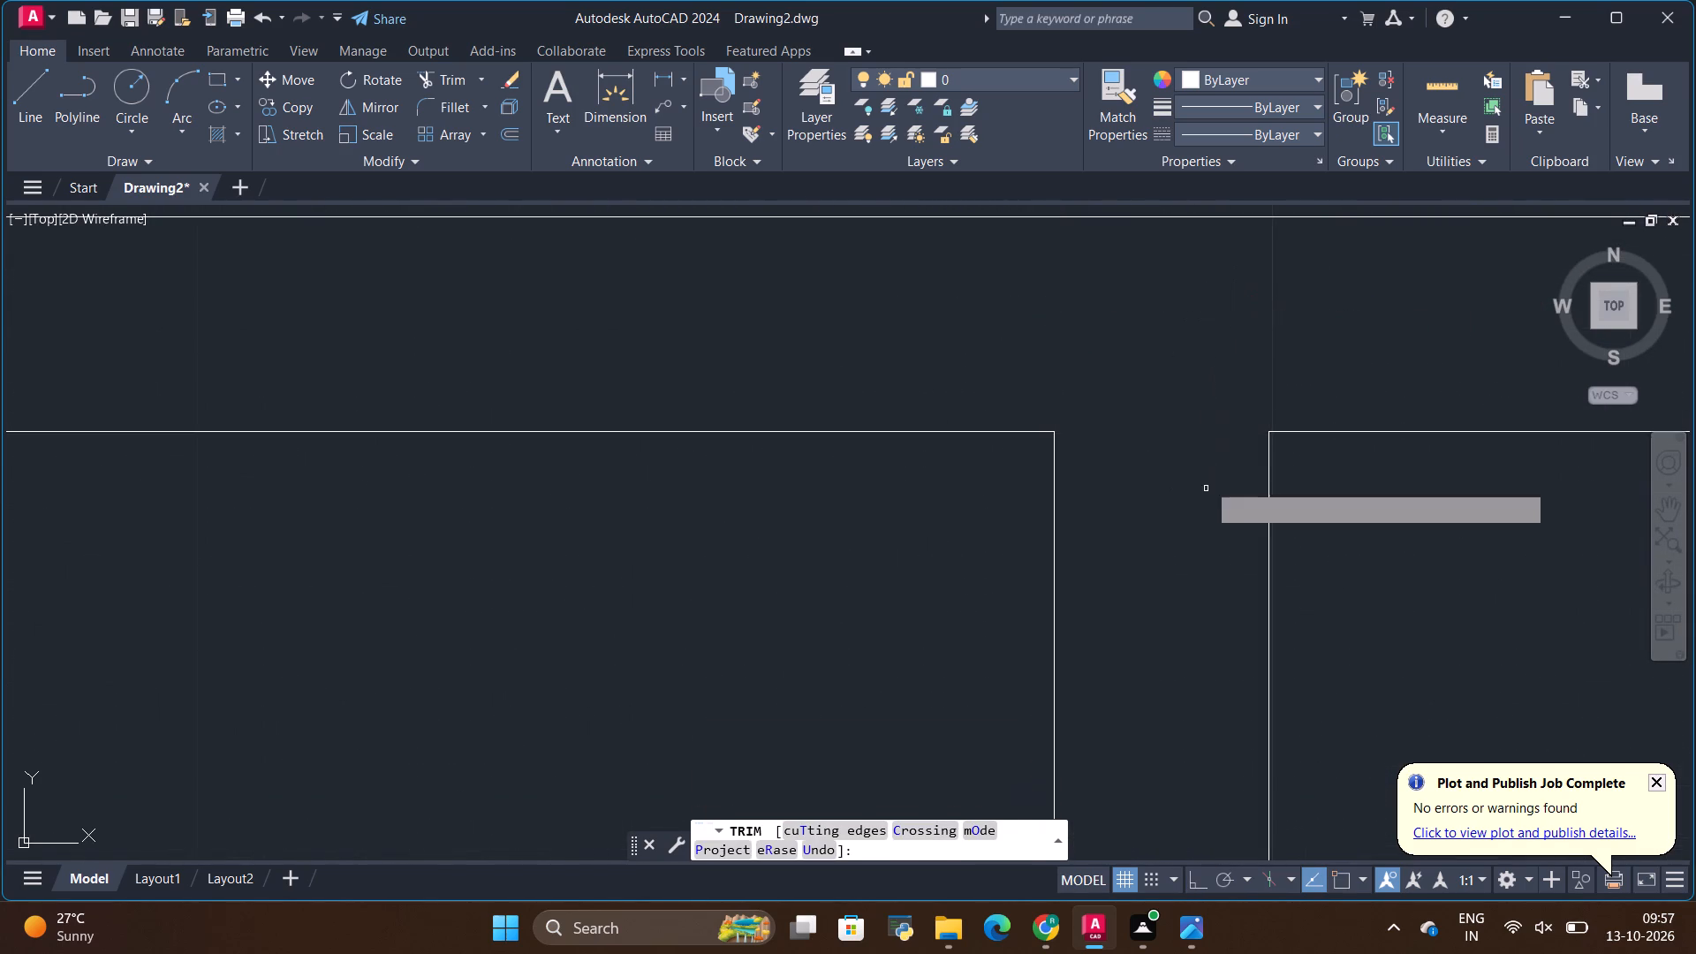
Examine the trimmed gaps and outer edges along the drawer row and compare them with the reference image.
scroll(1212, 465, down, 9)
scroll(1113, 417, down, 8)
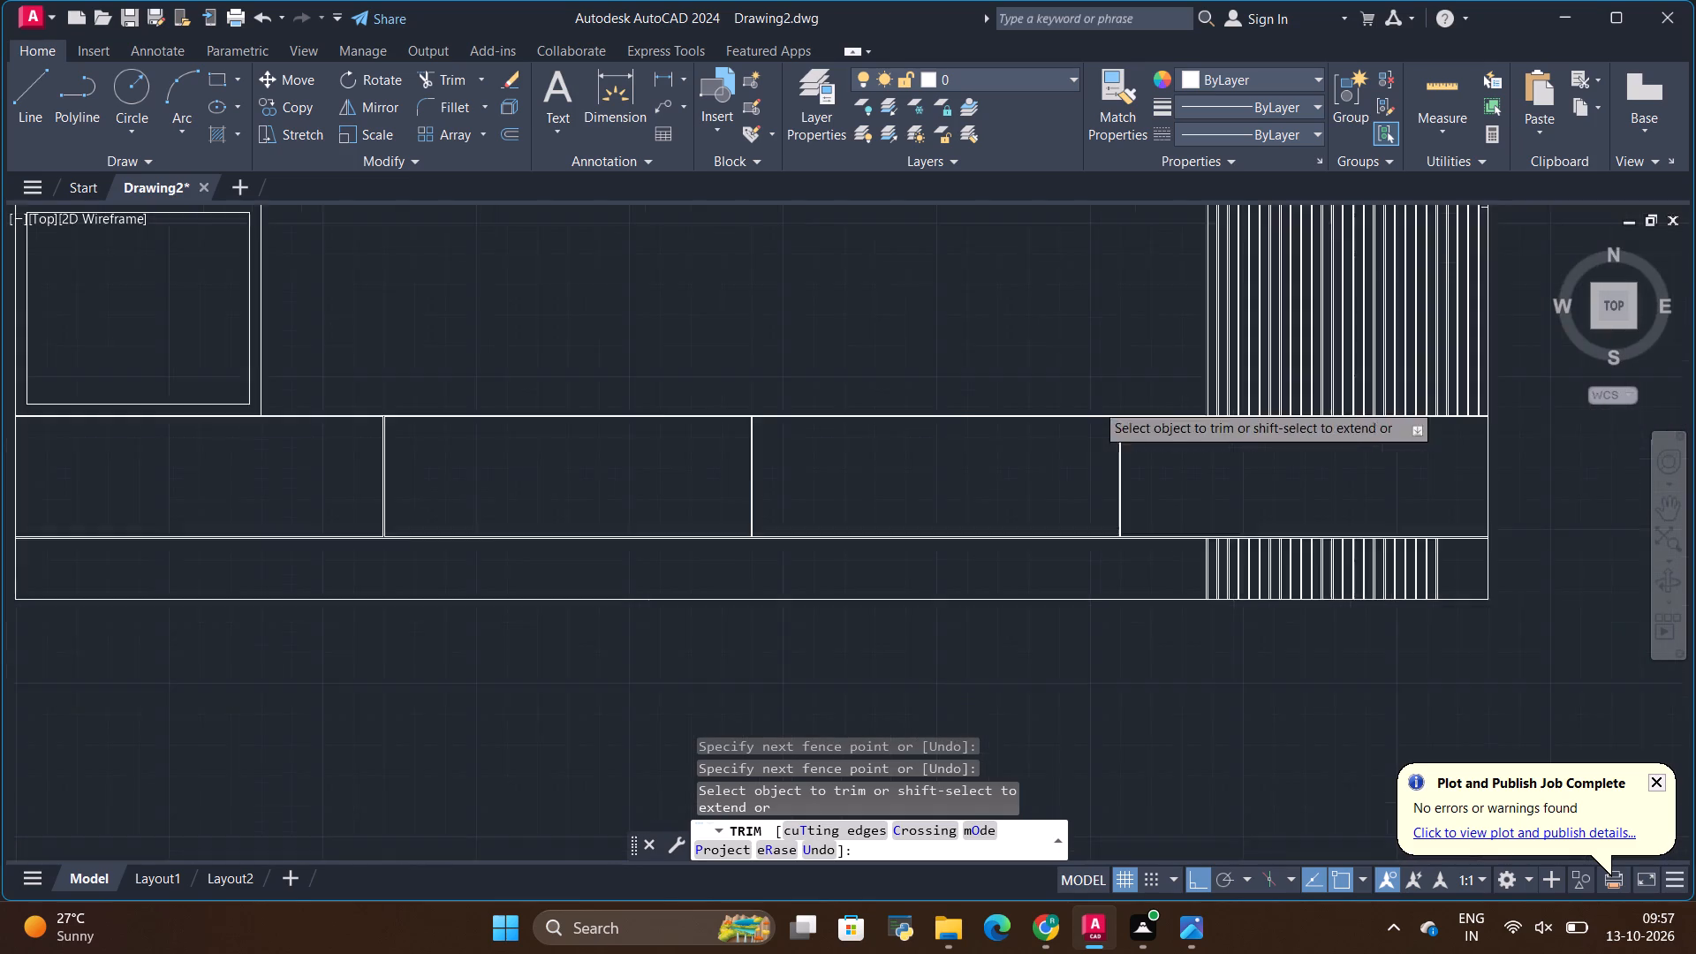
scroll(1223, 406, up, 8)
scroll(1351, 460, down, 7)
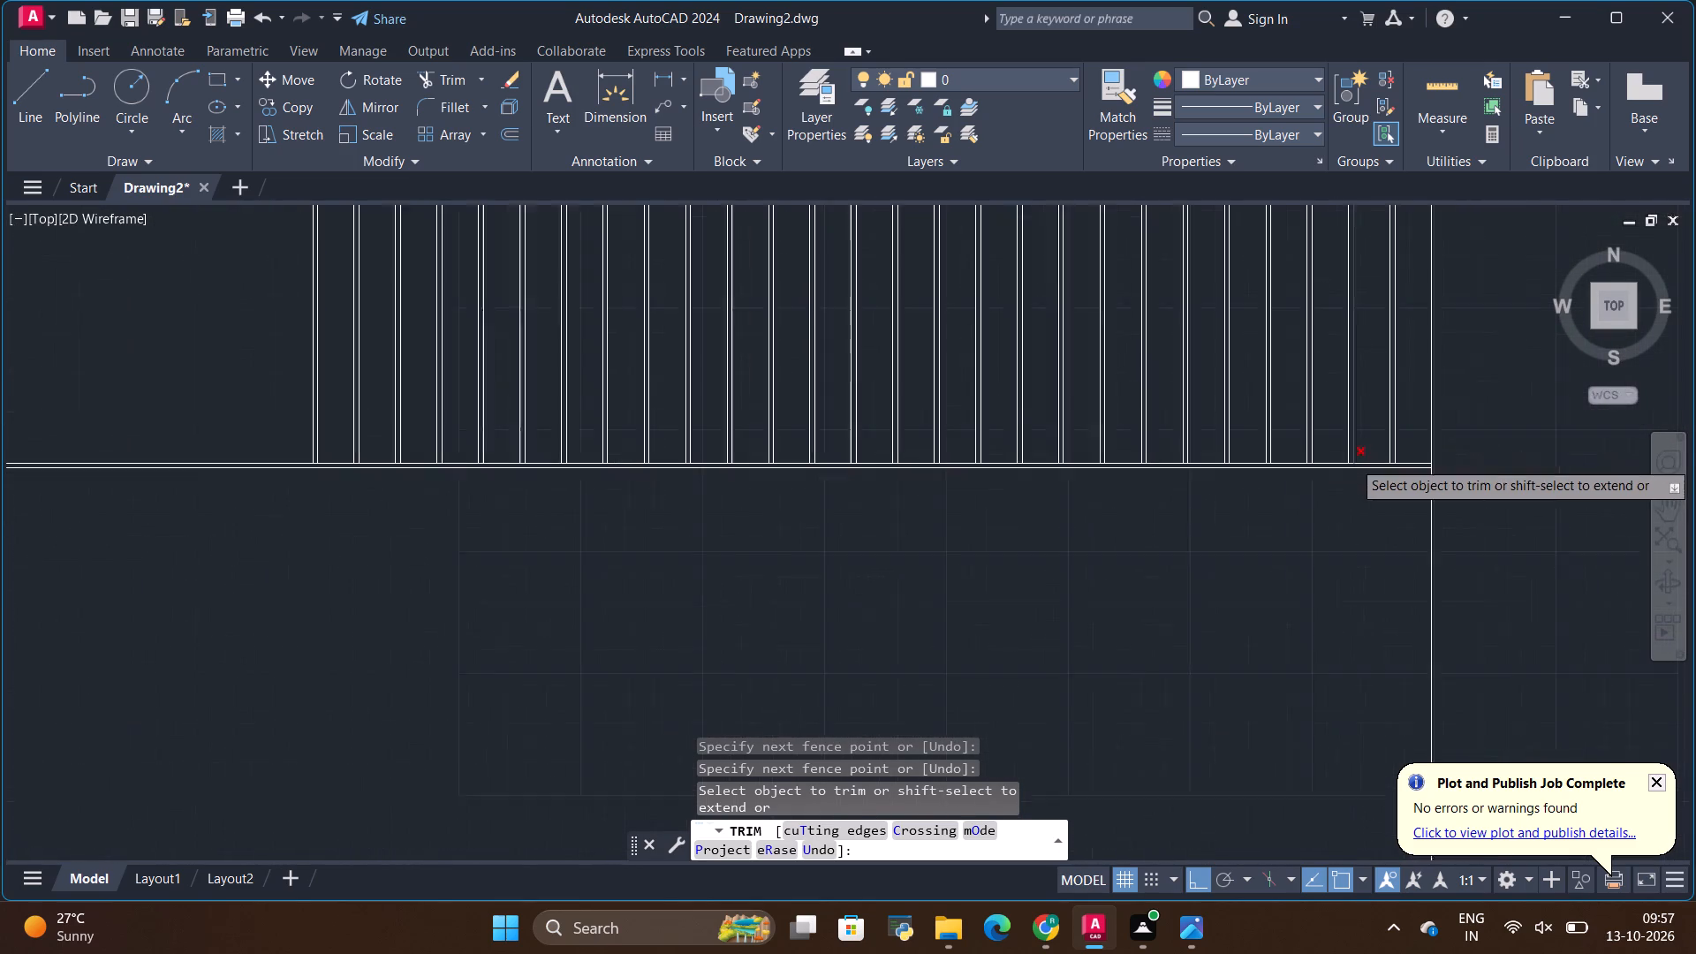
scroll(1352, 460, down, 2)
scroll(994, 625, up, 3)
scroll(1034, 452, up, 3)
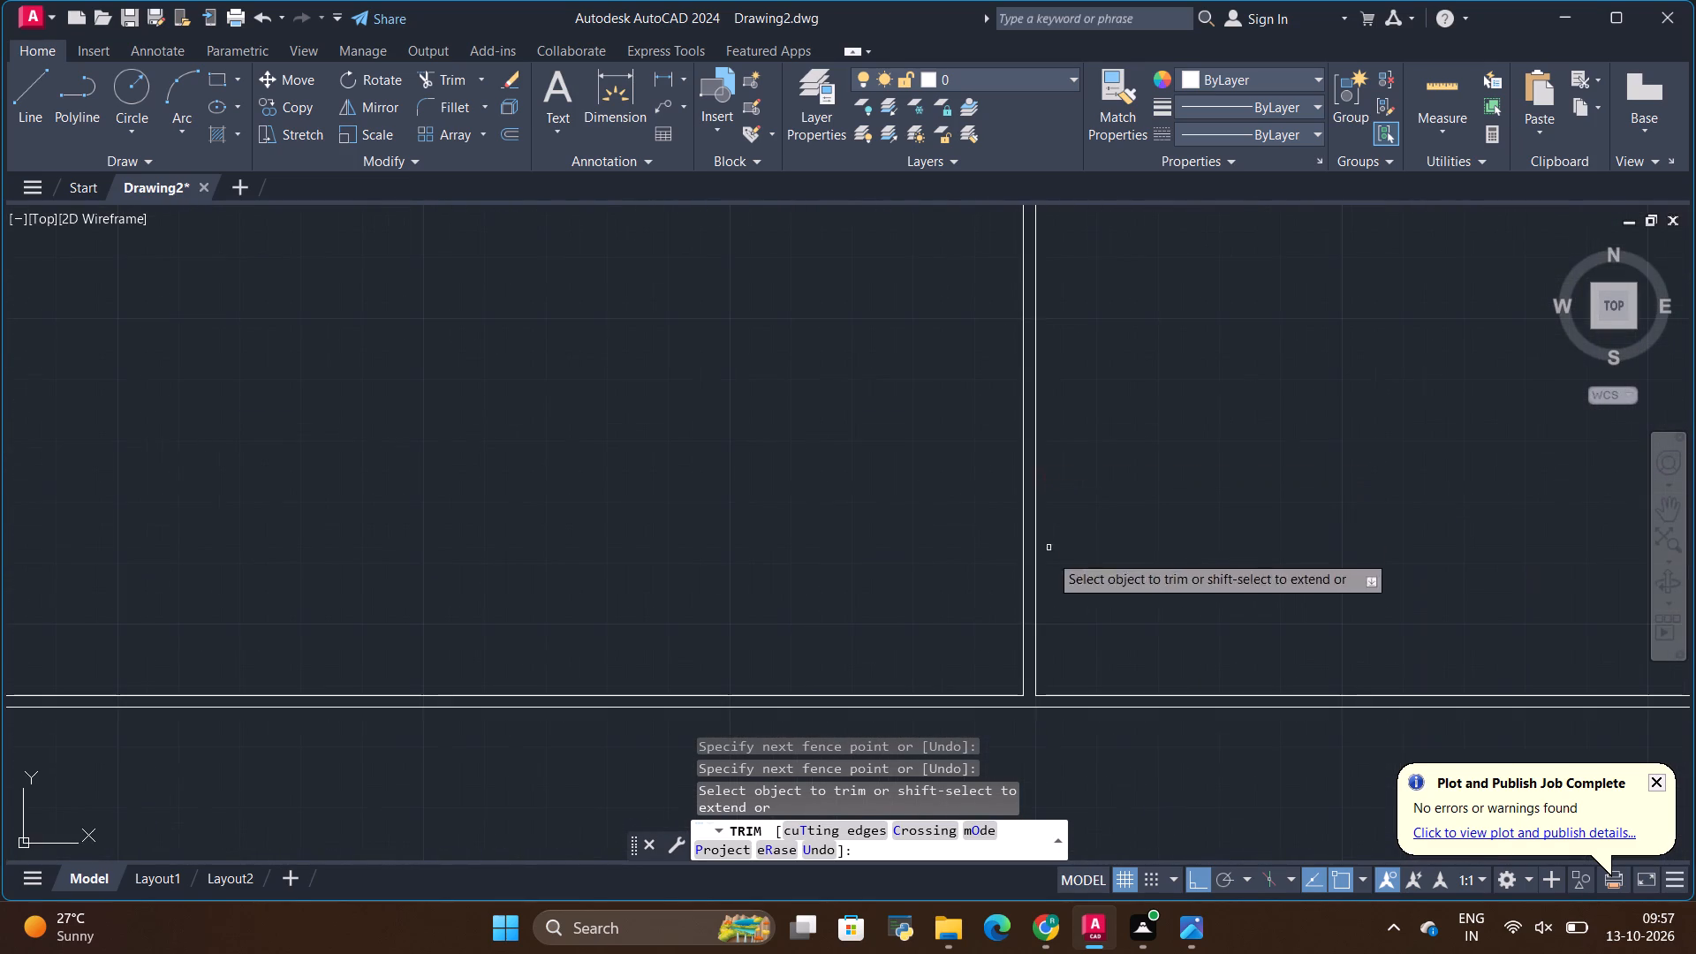
scroll(1252, 530, down, 4)
scroll(667, 413, up, 3)
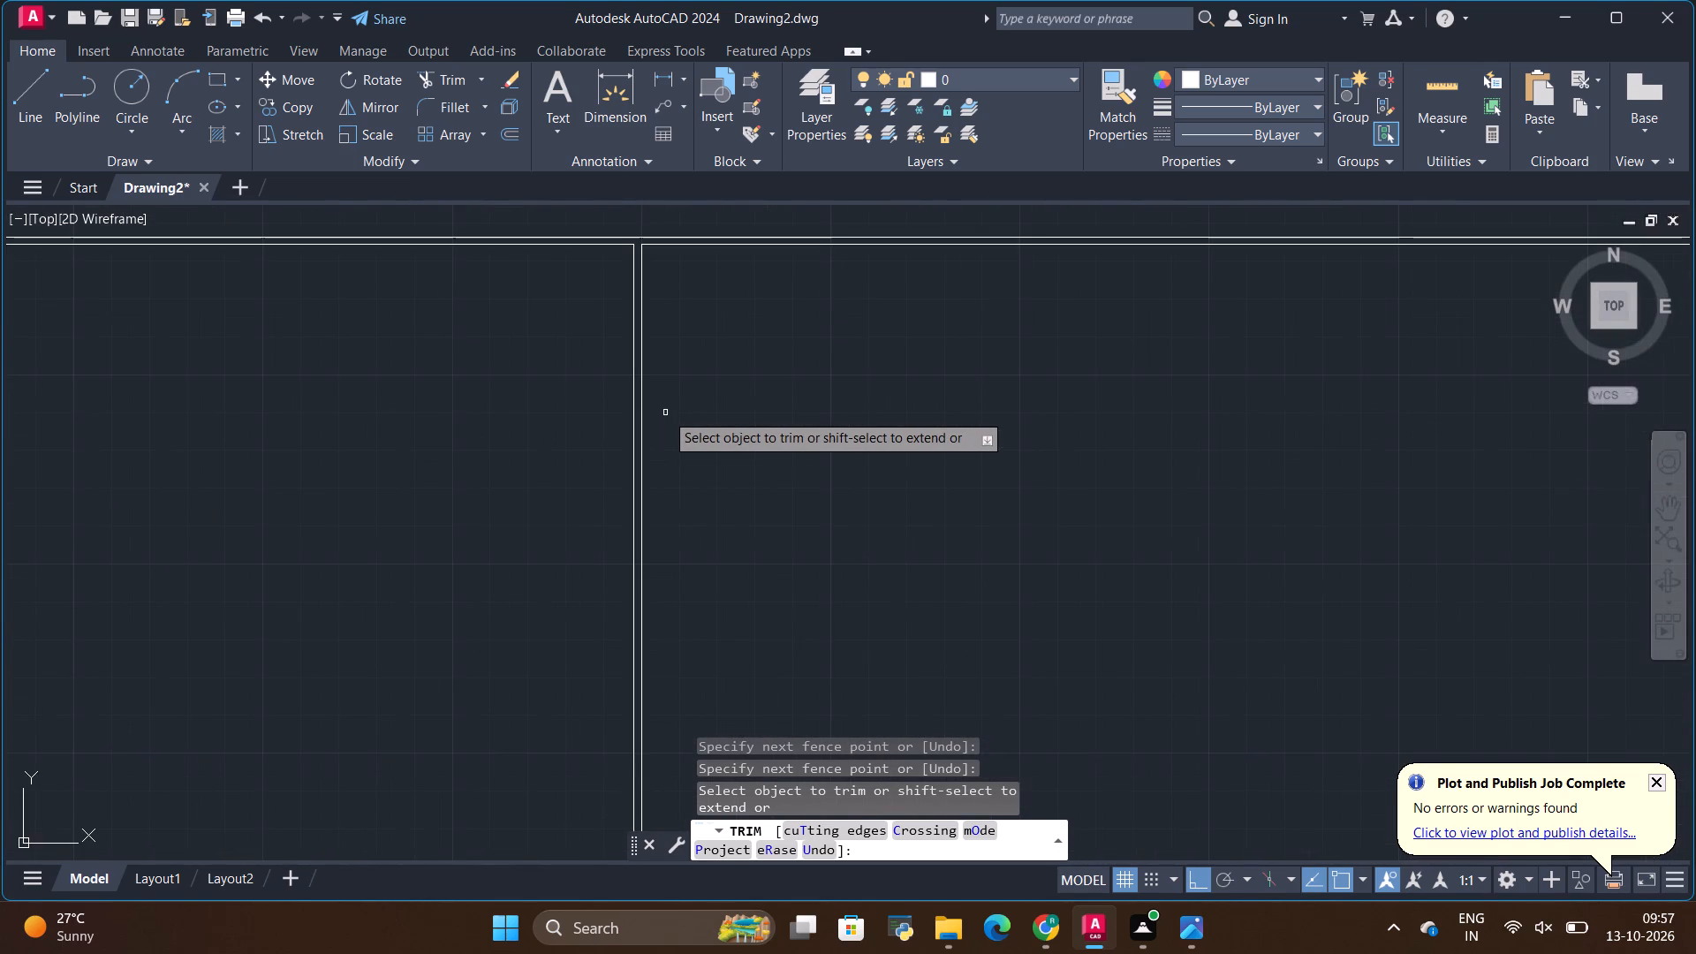
scroll(665, 413, down, 6)
scroll(468, 396, up, 3)
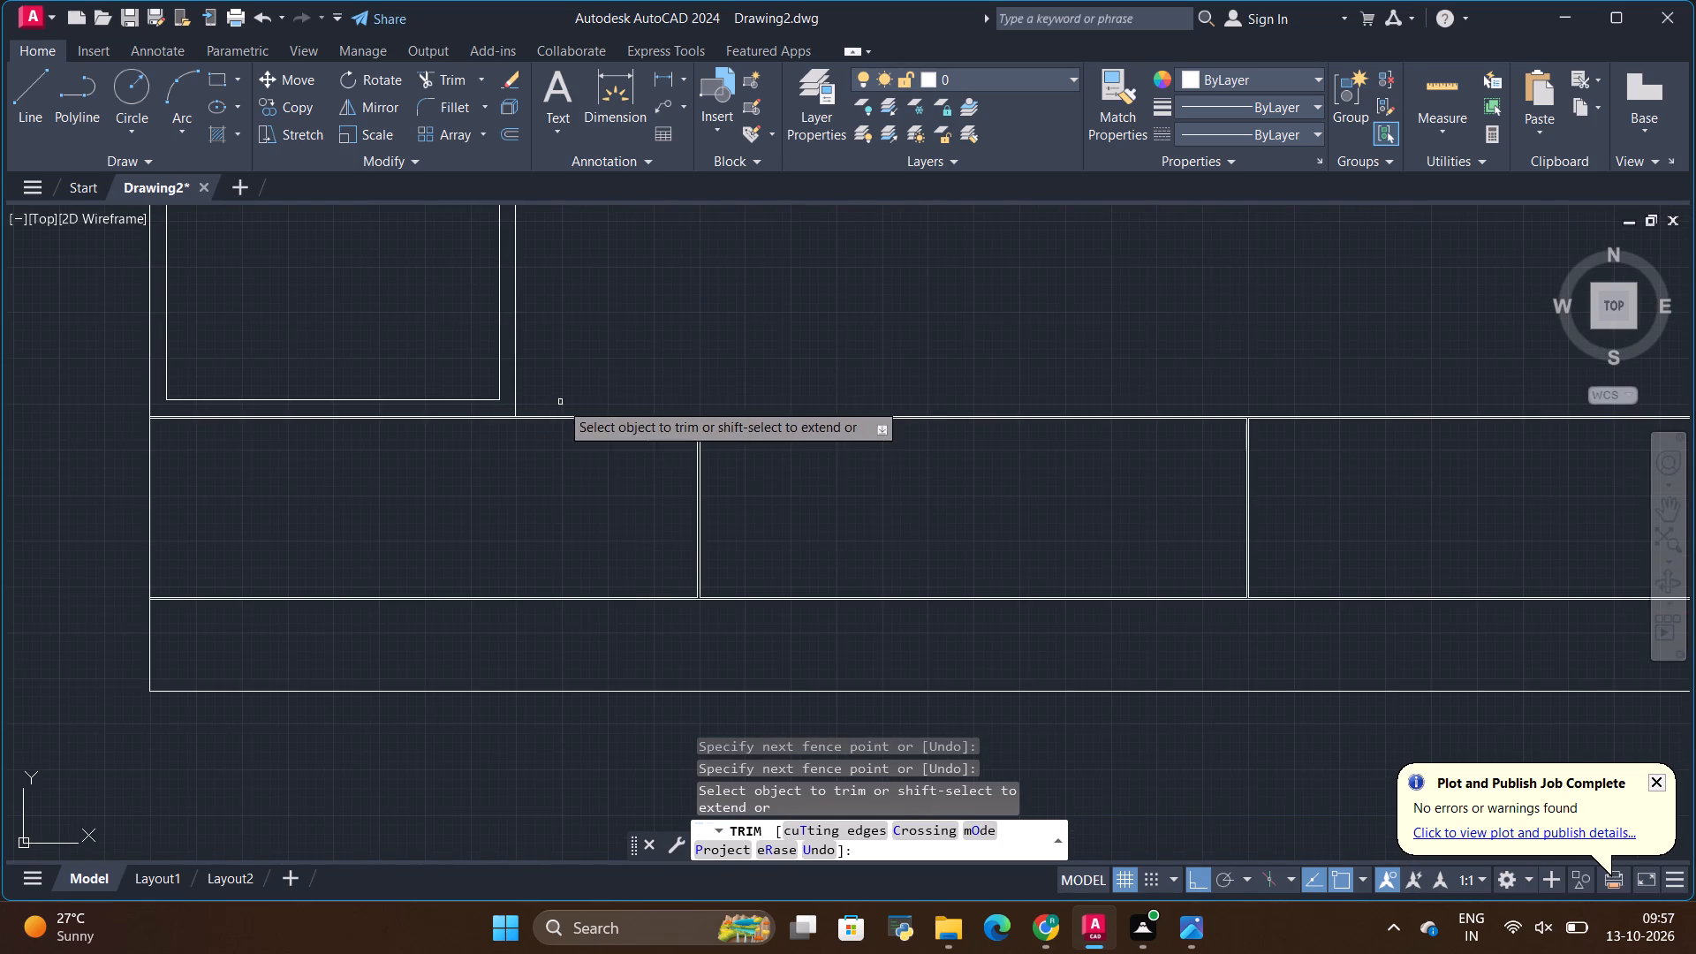
scroll(666, 520, up, 3)
scroll(679, 508, down, 1)
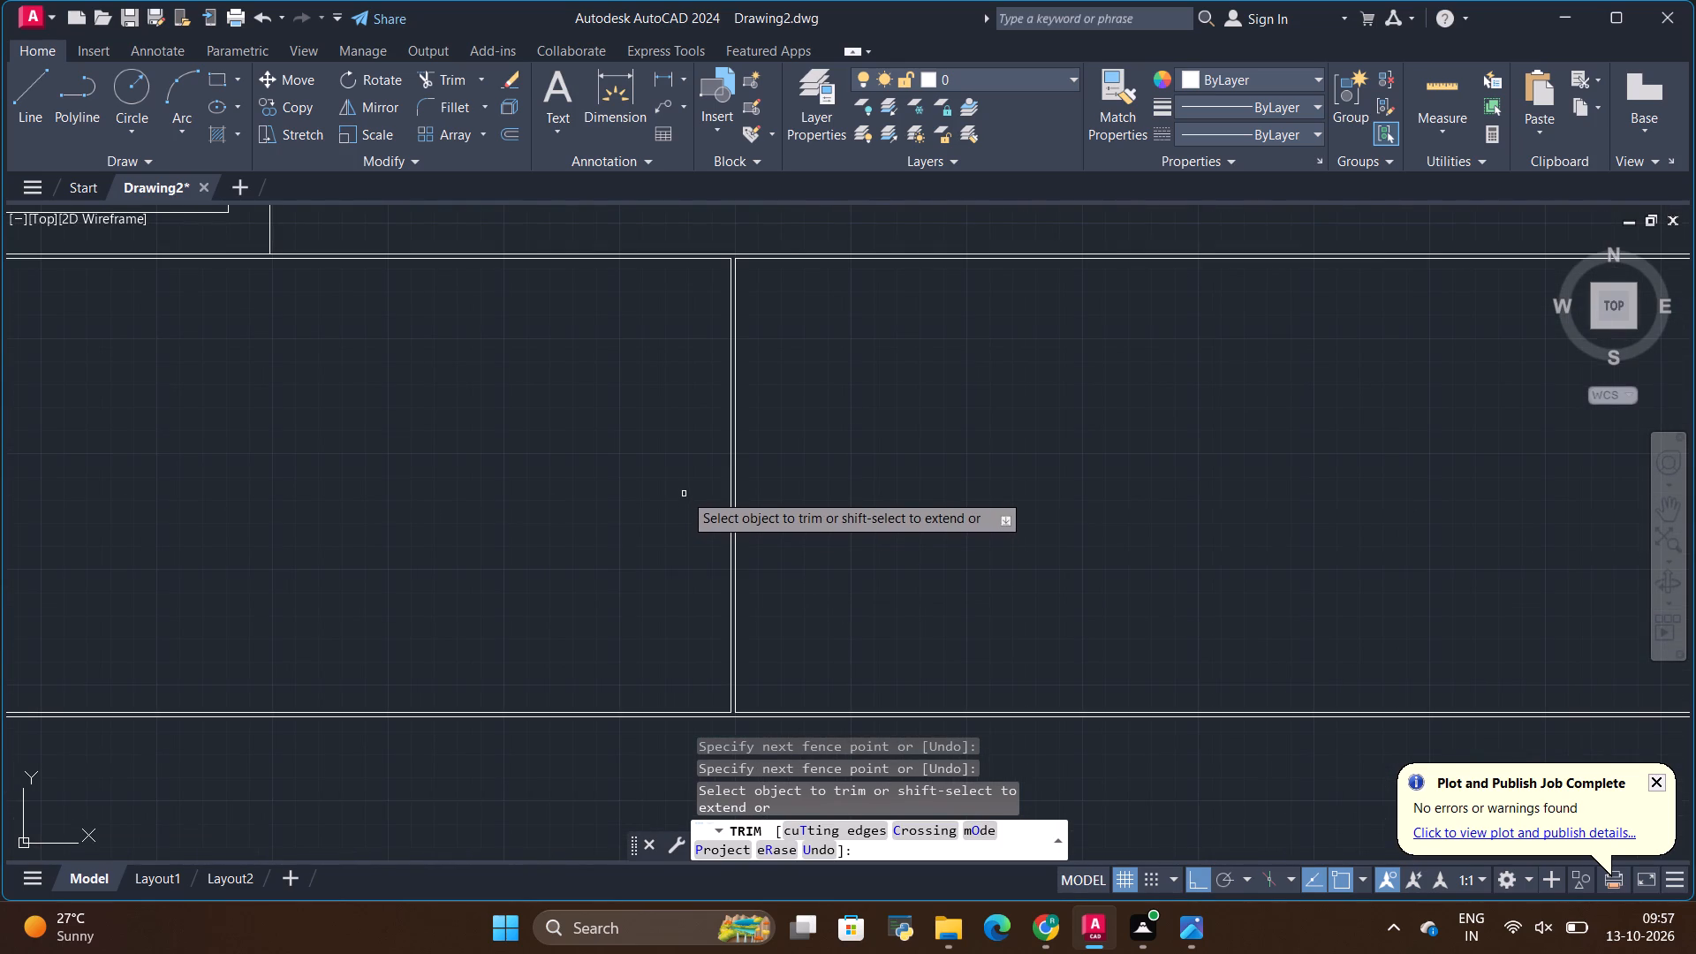
scroll(684, 493, down, 3)
scroll(314, 453, up, 3)
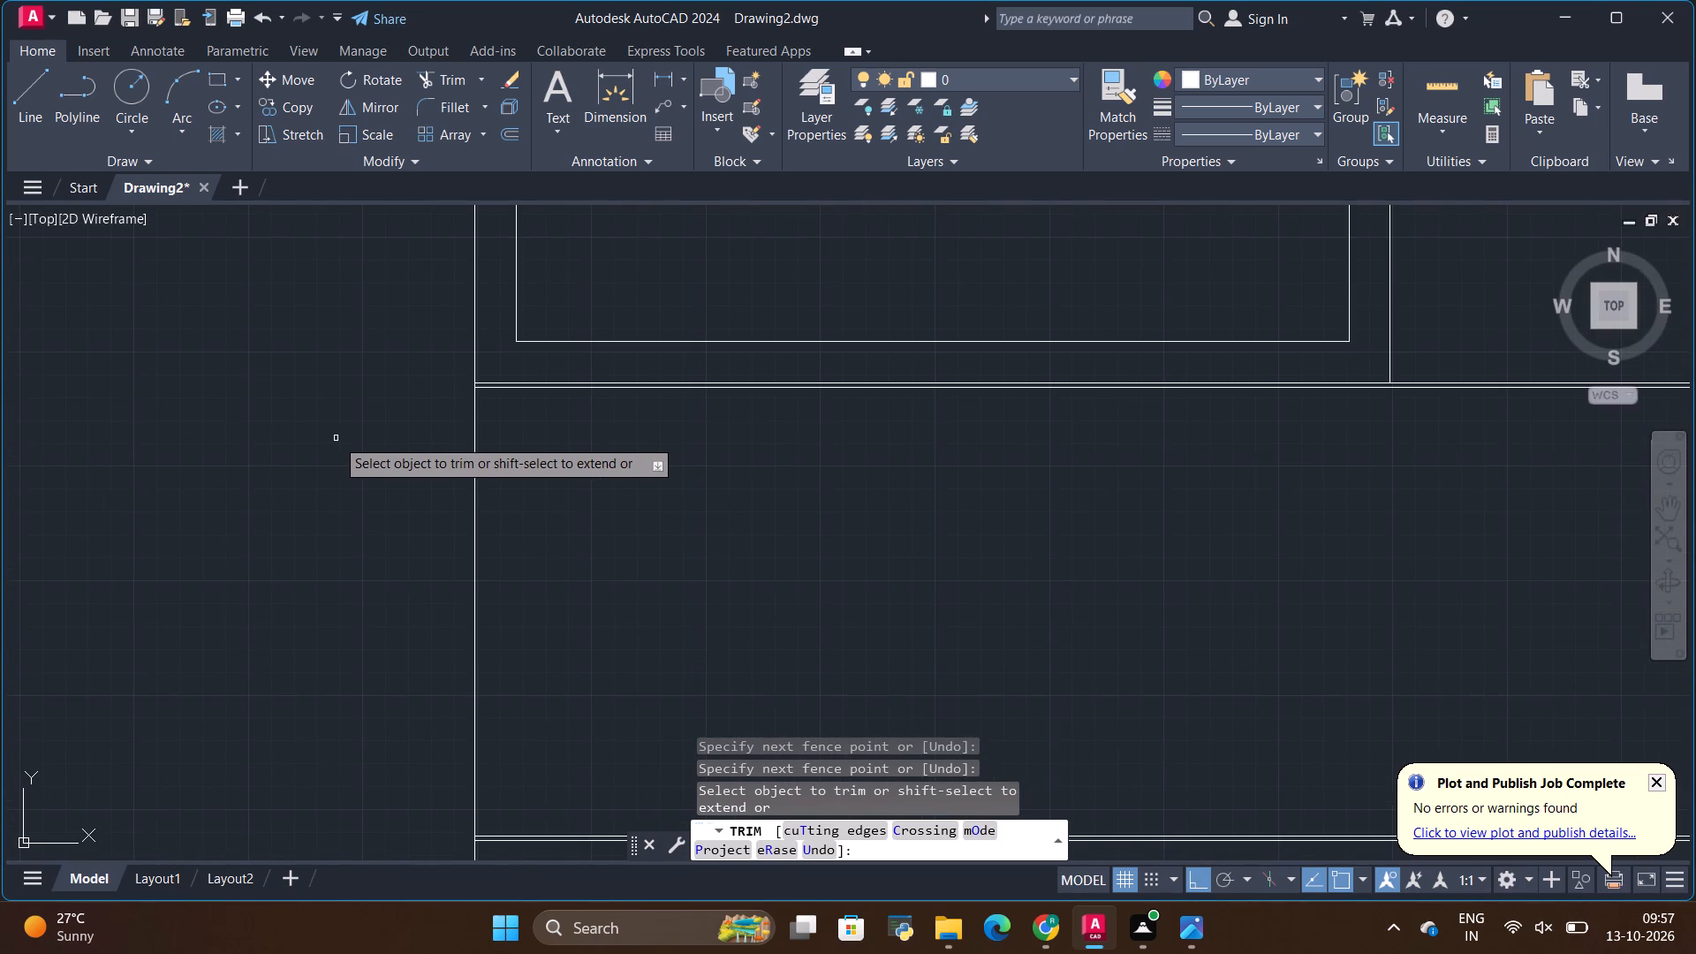
key(alt+Tab)
key(alt+Tab)
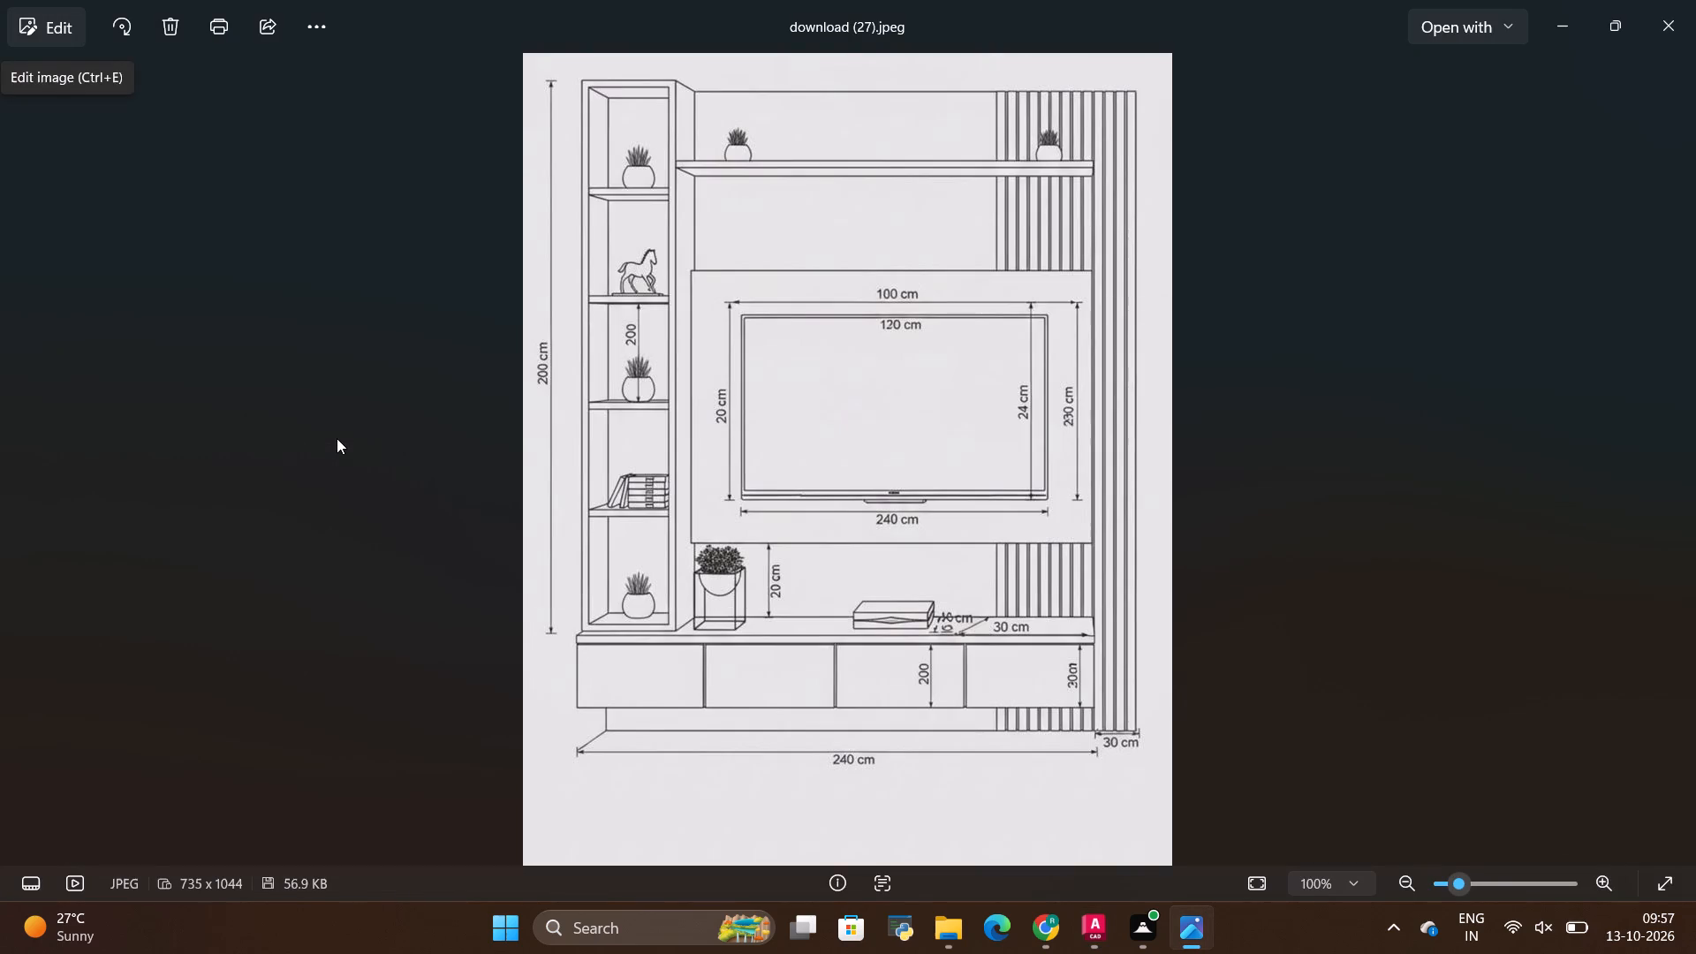
key(alt+Tab)
key(alt+Tab)
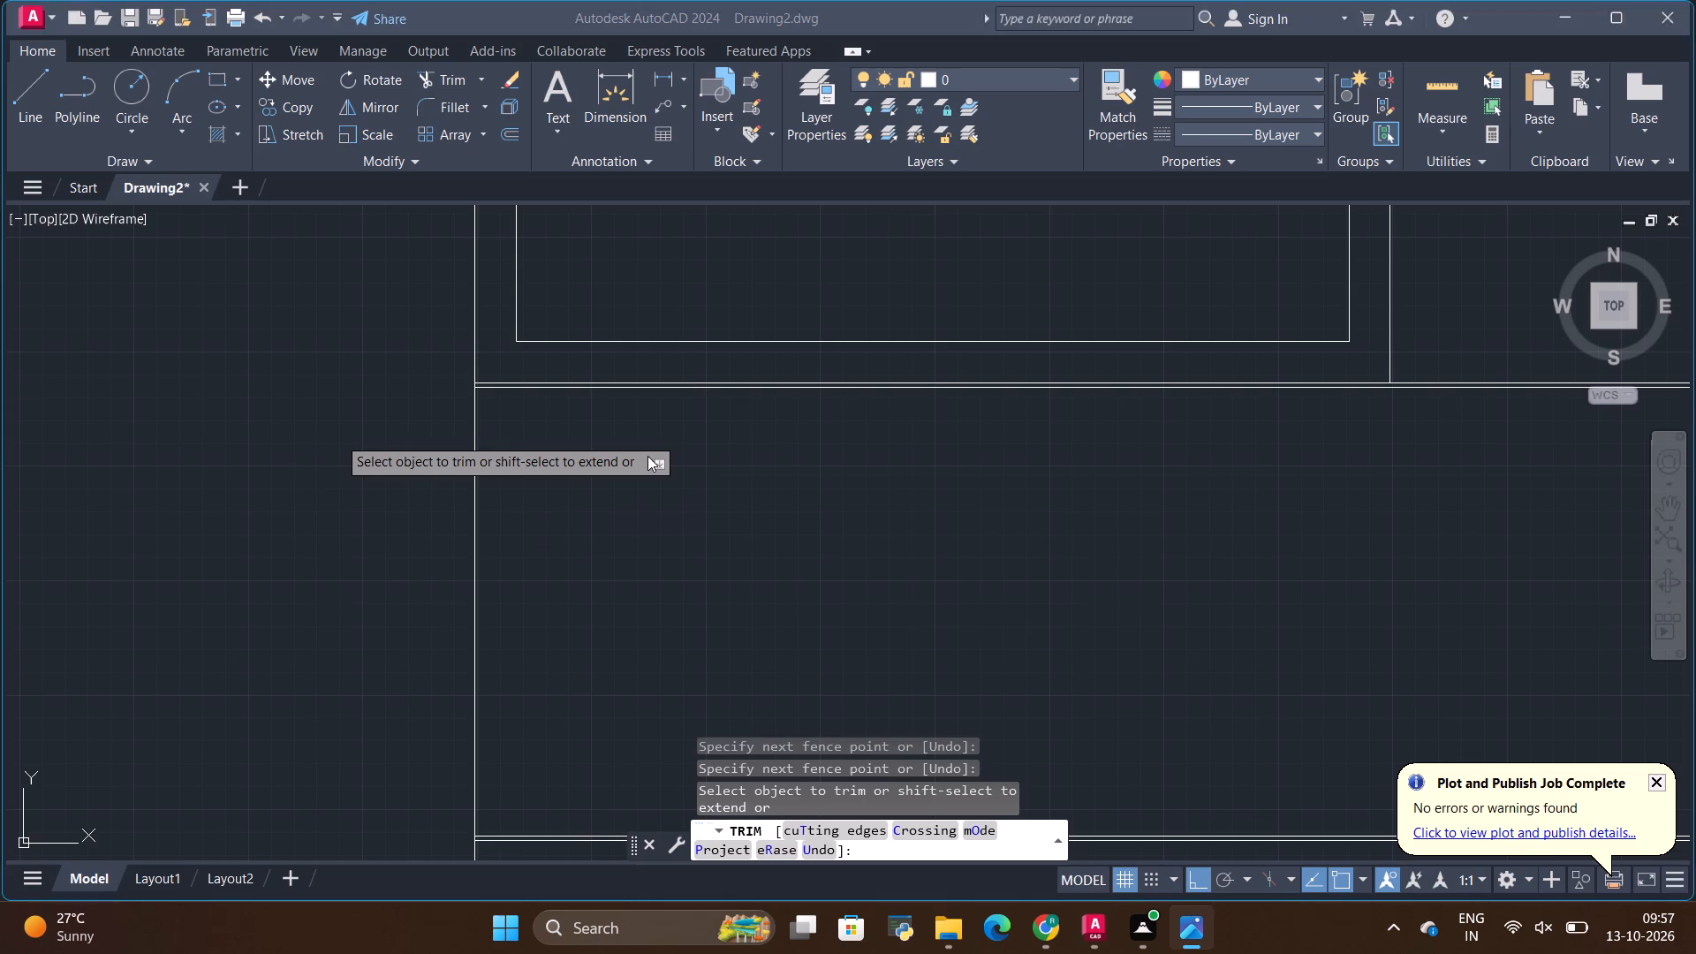
scroll(648, 456, down, 2)
key(space)
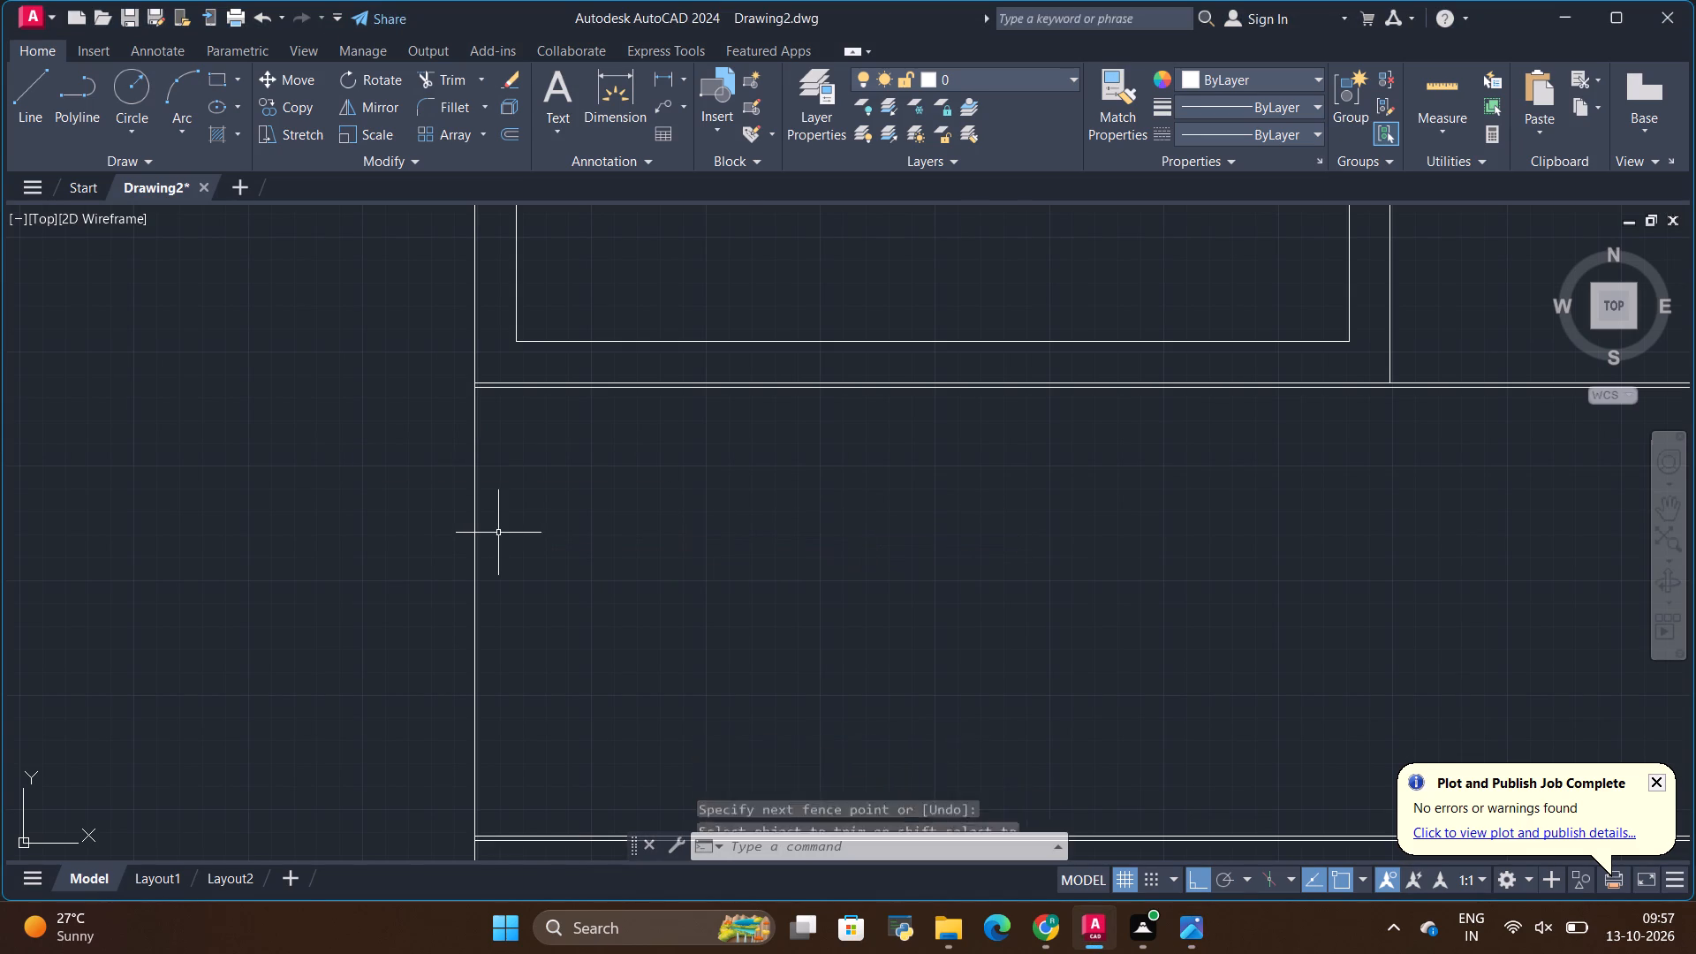
Copy the drawer row's left outer edge line 2 mm inward.
click(477, 540)
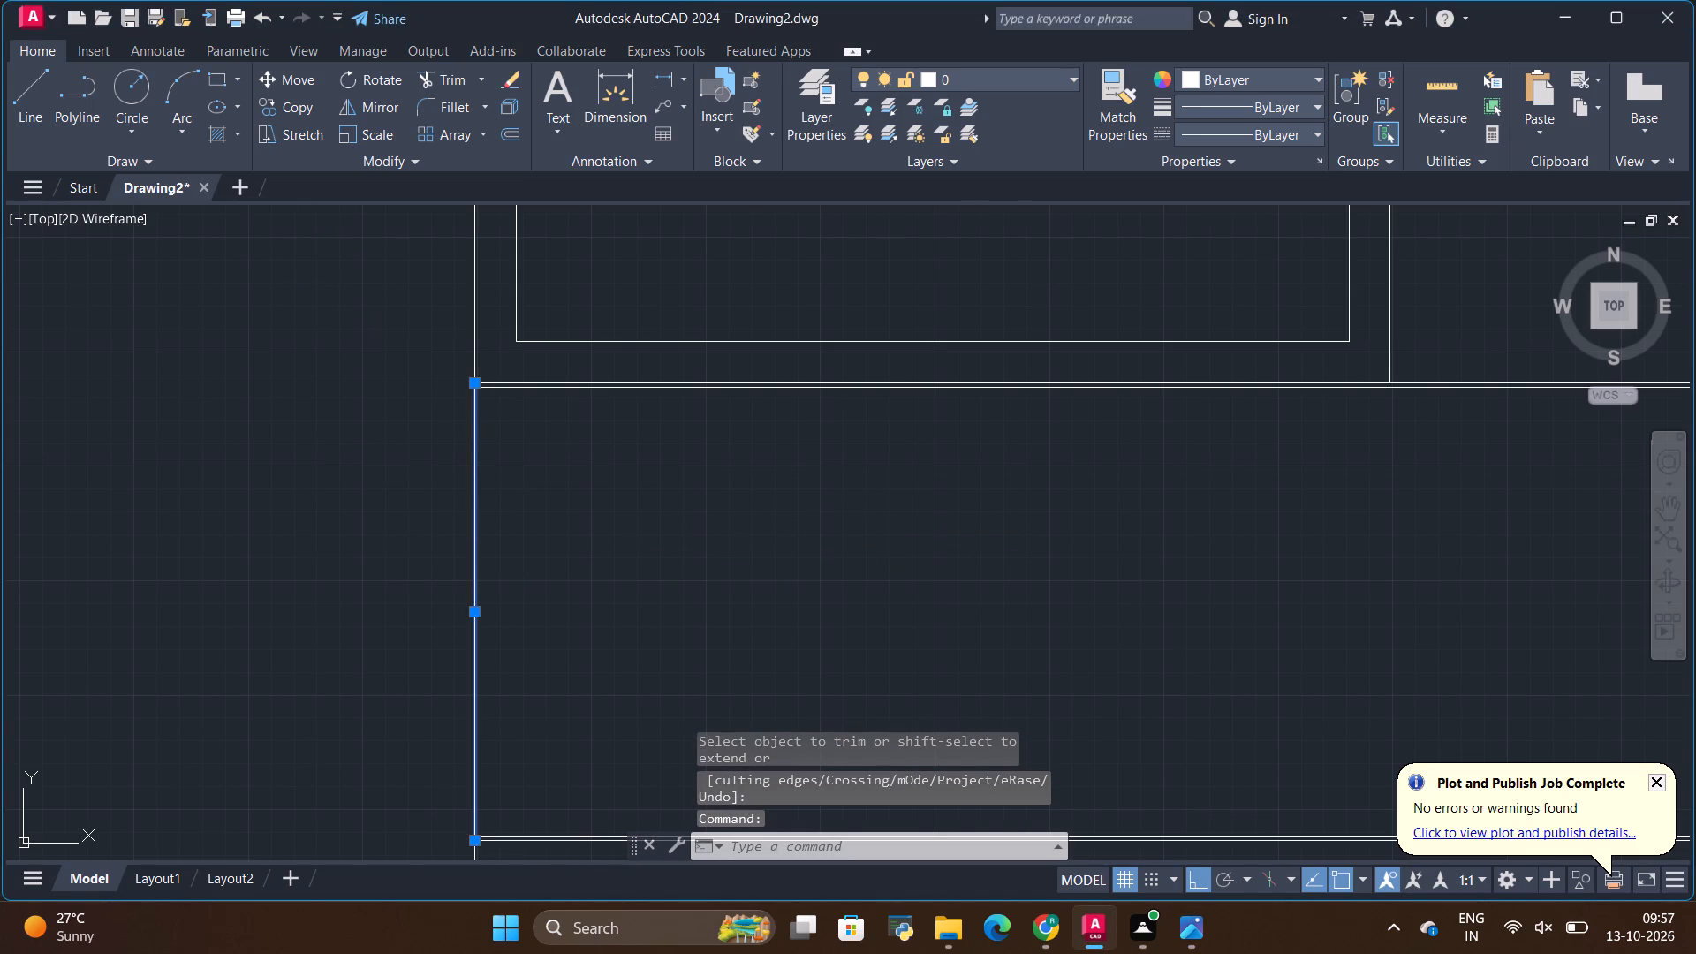
click(302, 100)
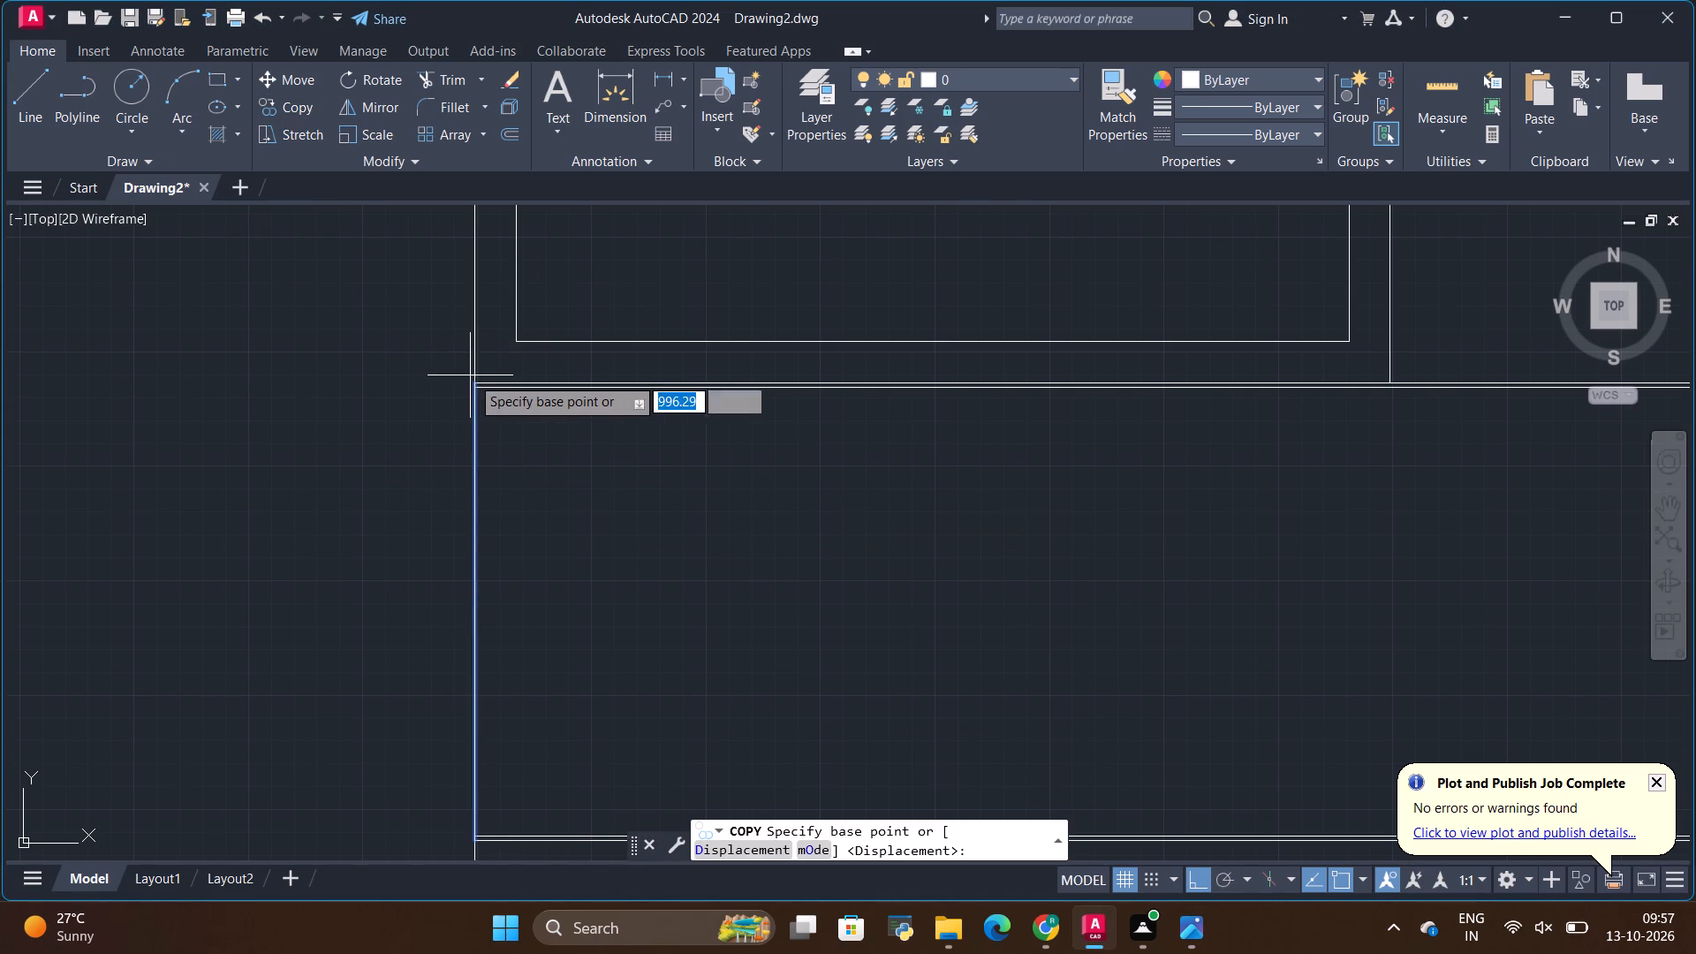
click(472, 377)
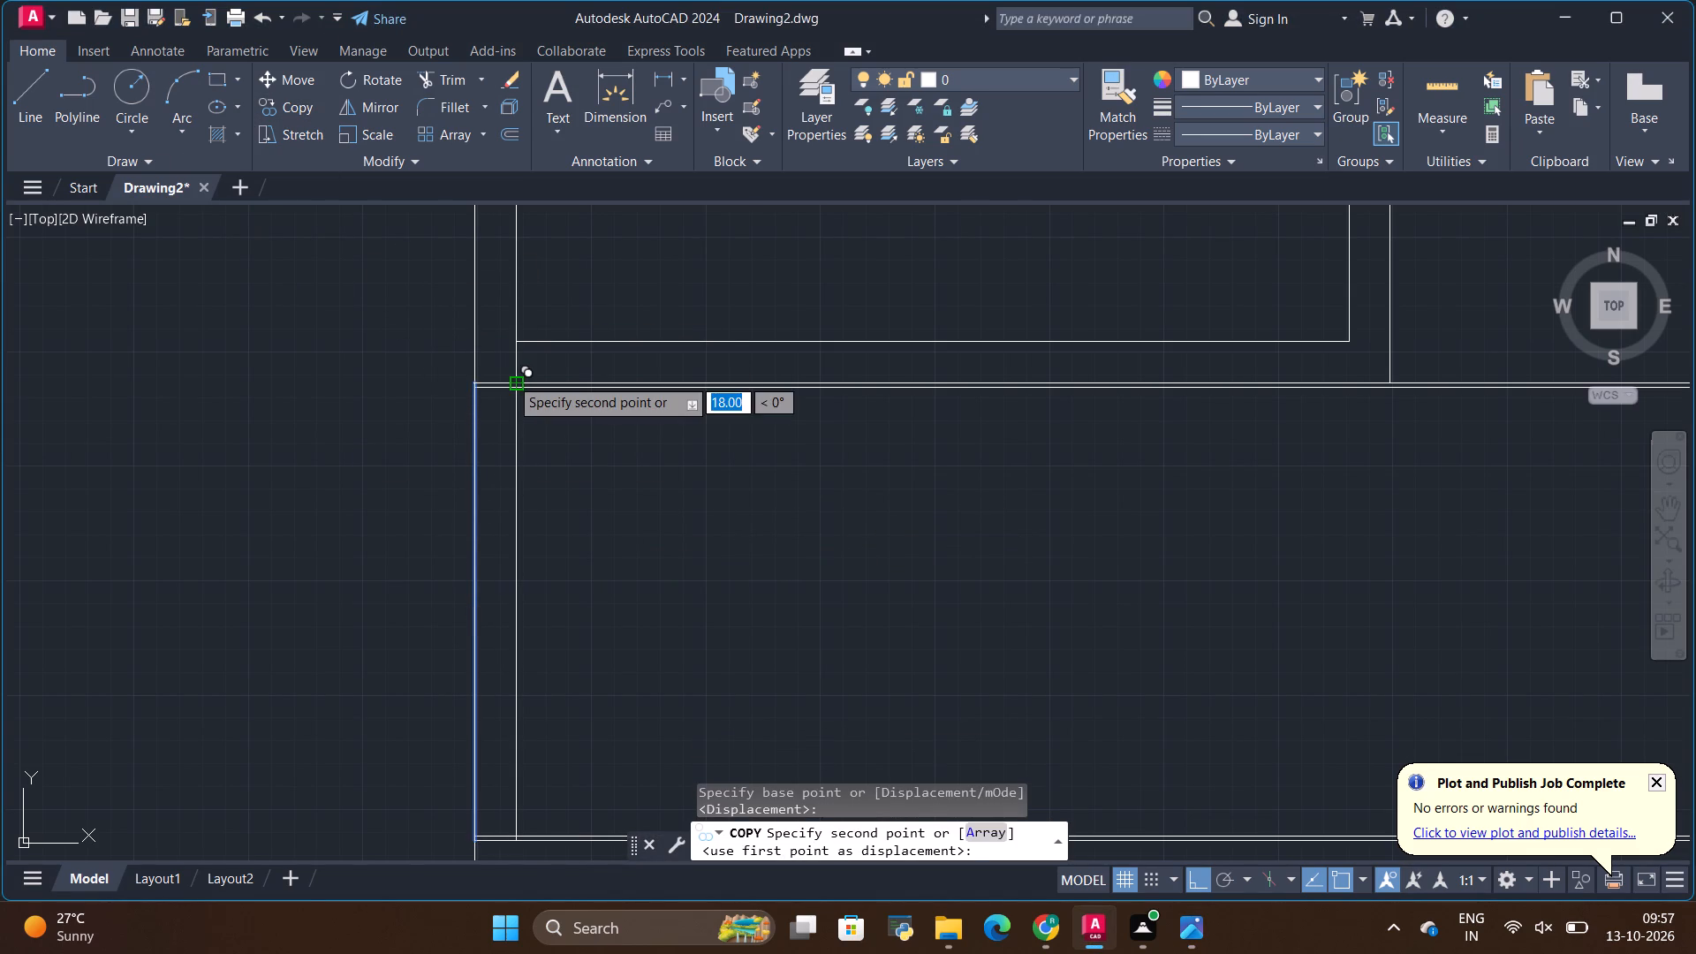
key(BackSpace)
key(2)
key(Return)
key(Escape)
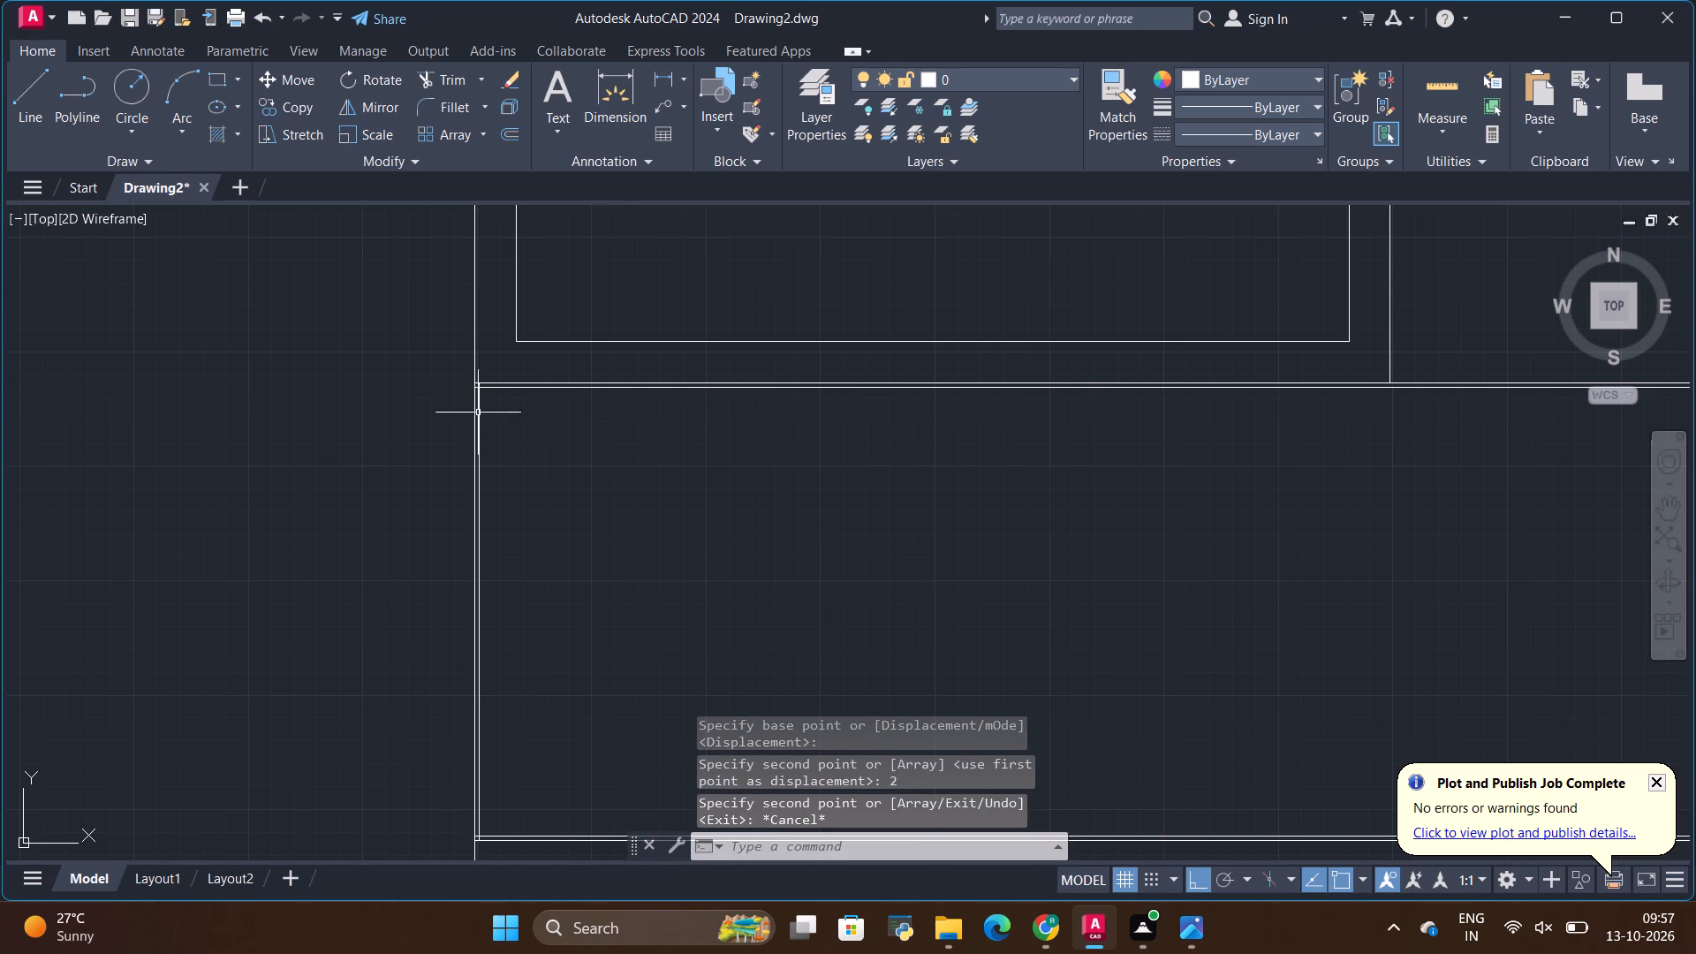
Trim the first drawer's top-left corner, removing the line ends that cross the 2 mm gaps.
click(455, 73)
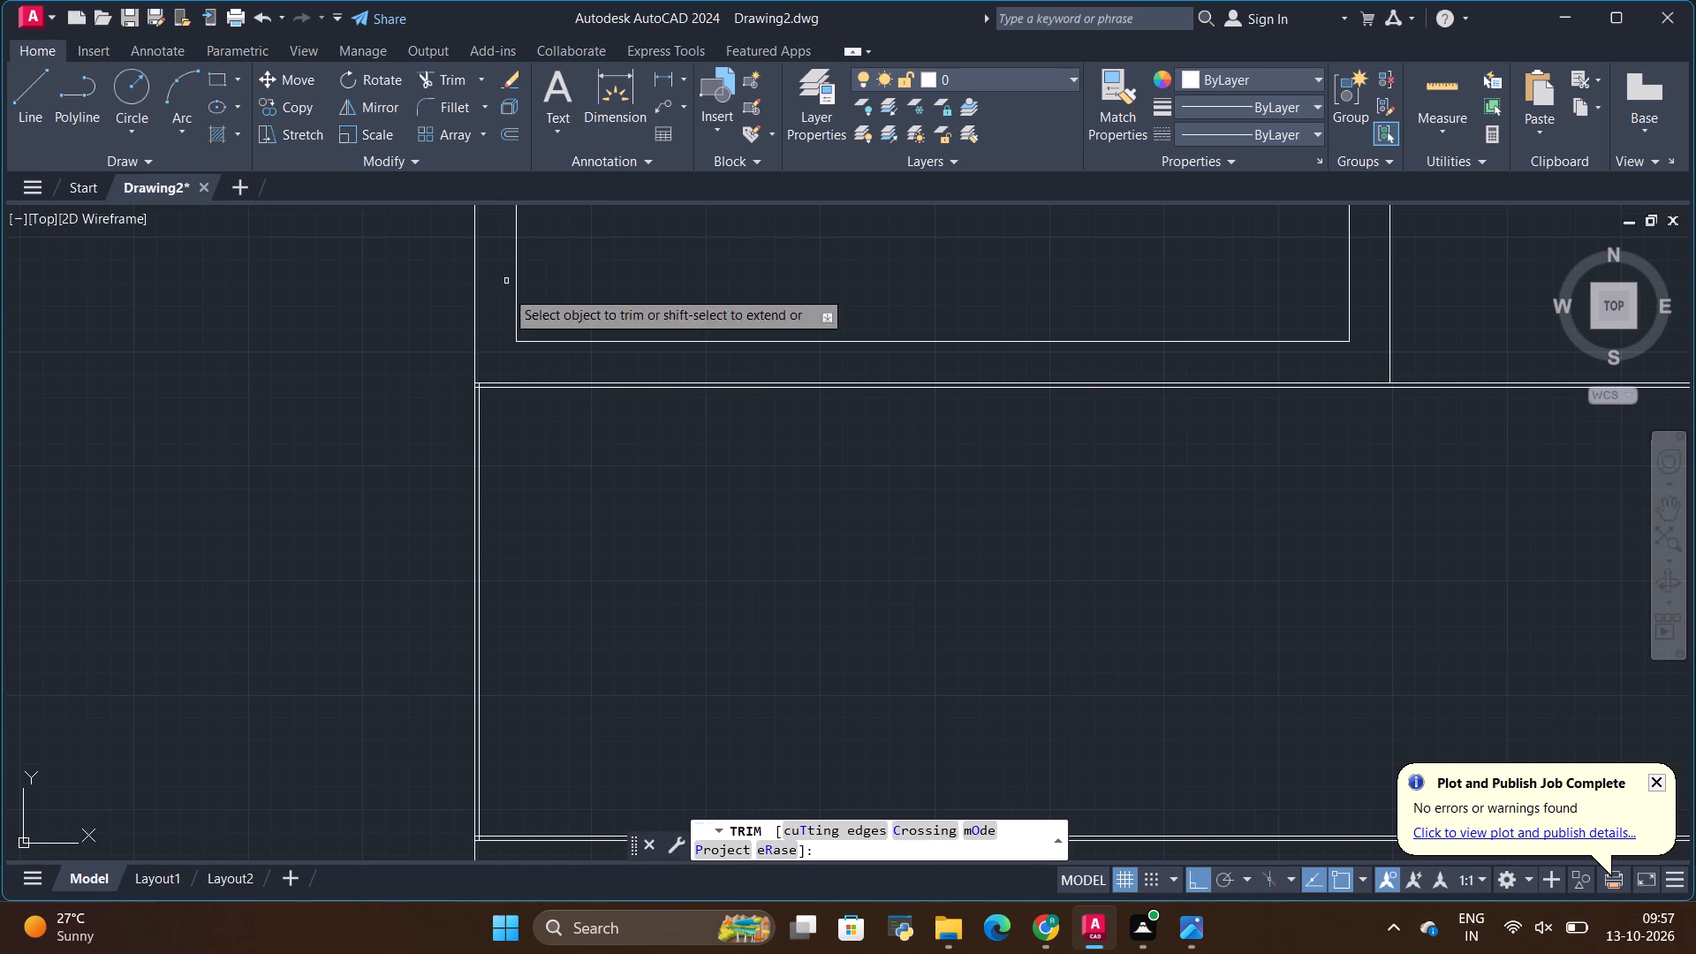
scroll(486, 329, up, 2)
scroll(431, 534, up, 1)
scroll(442, 417, up, 2)
scroll(533, 494, up, 2)
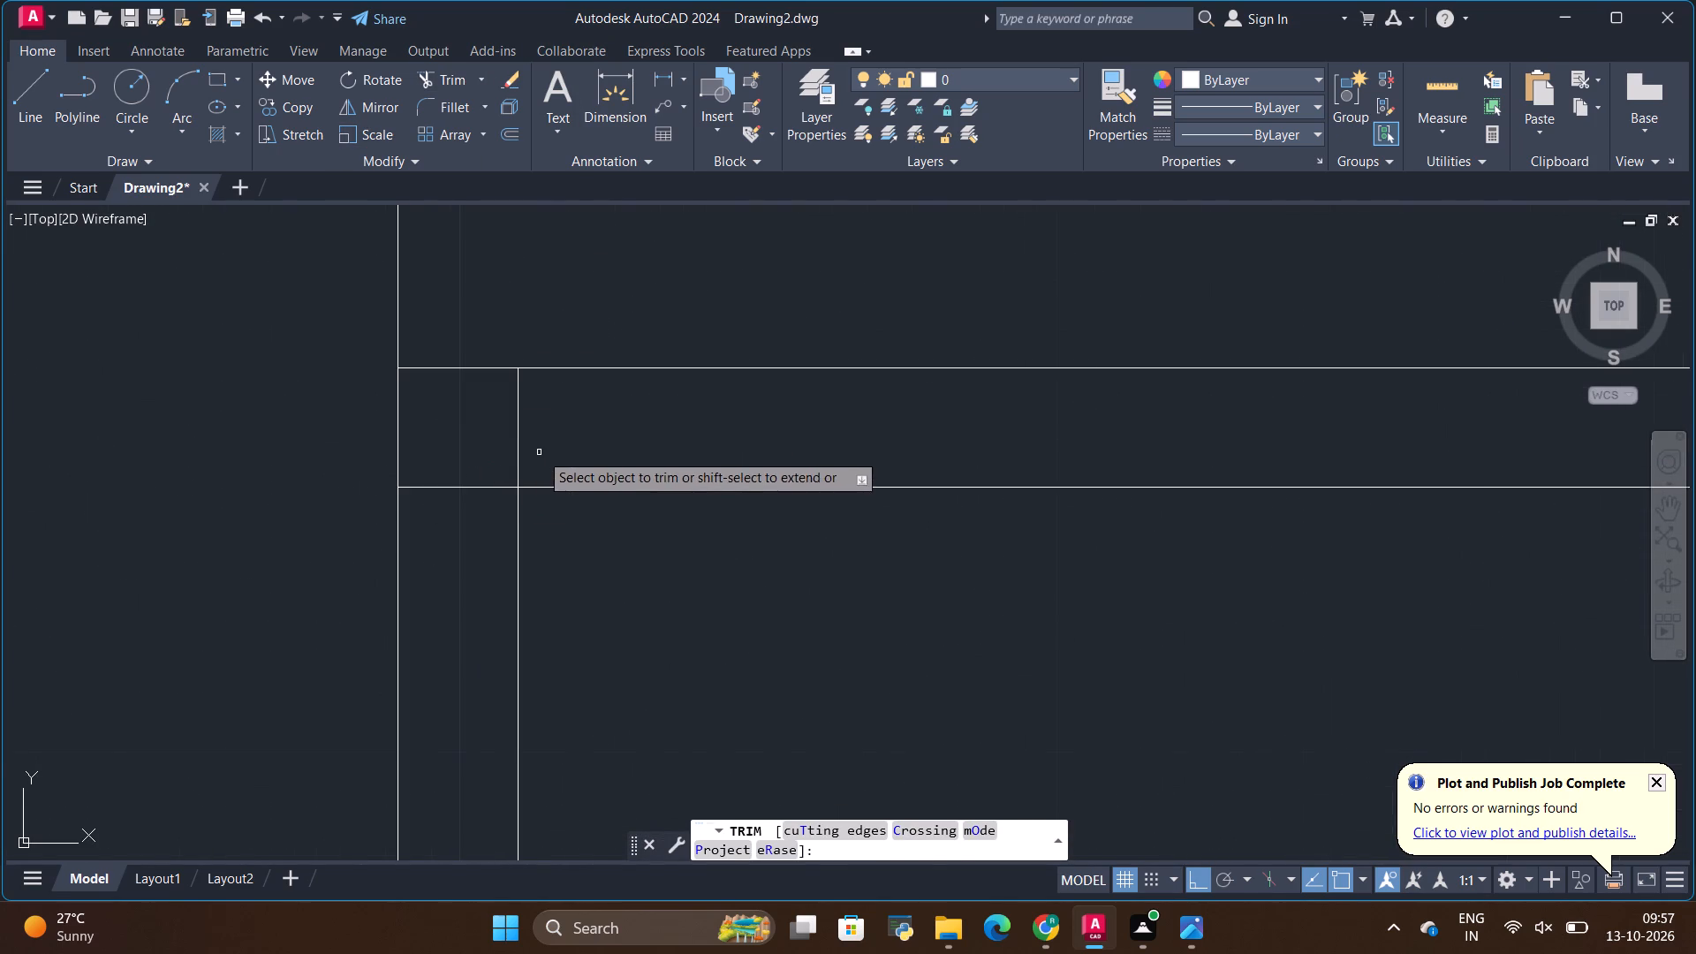
drag(545, 451, 484, 512)
scroll(595, 313, down, 8)
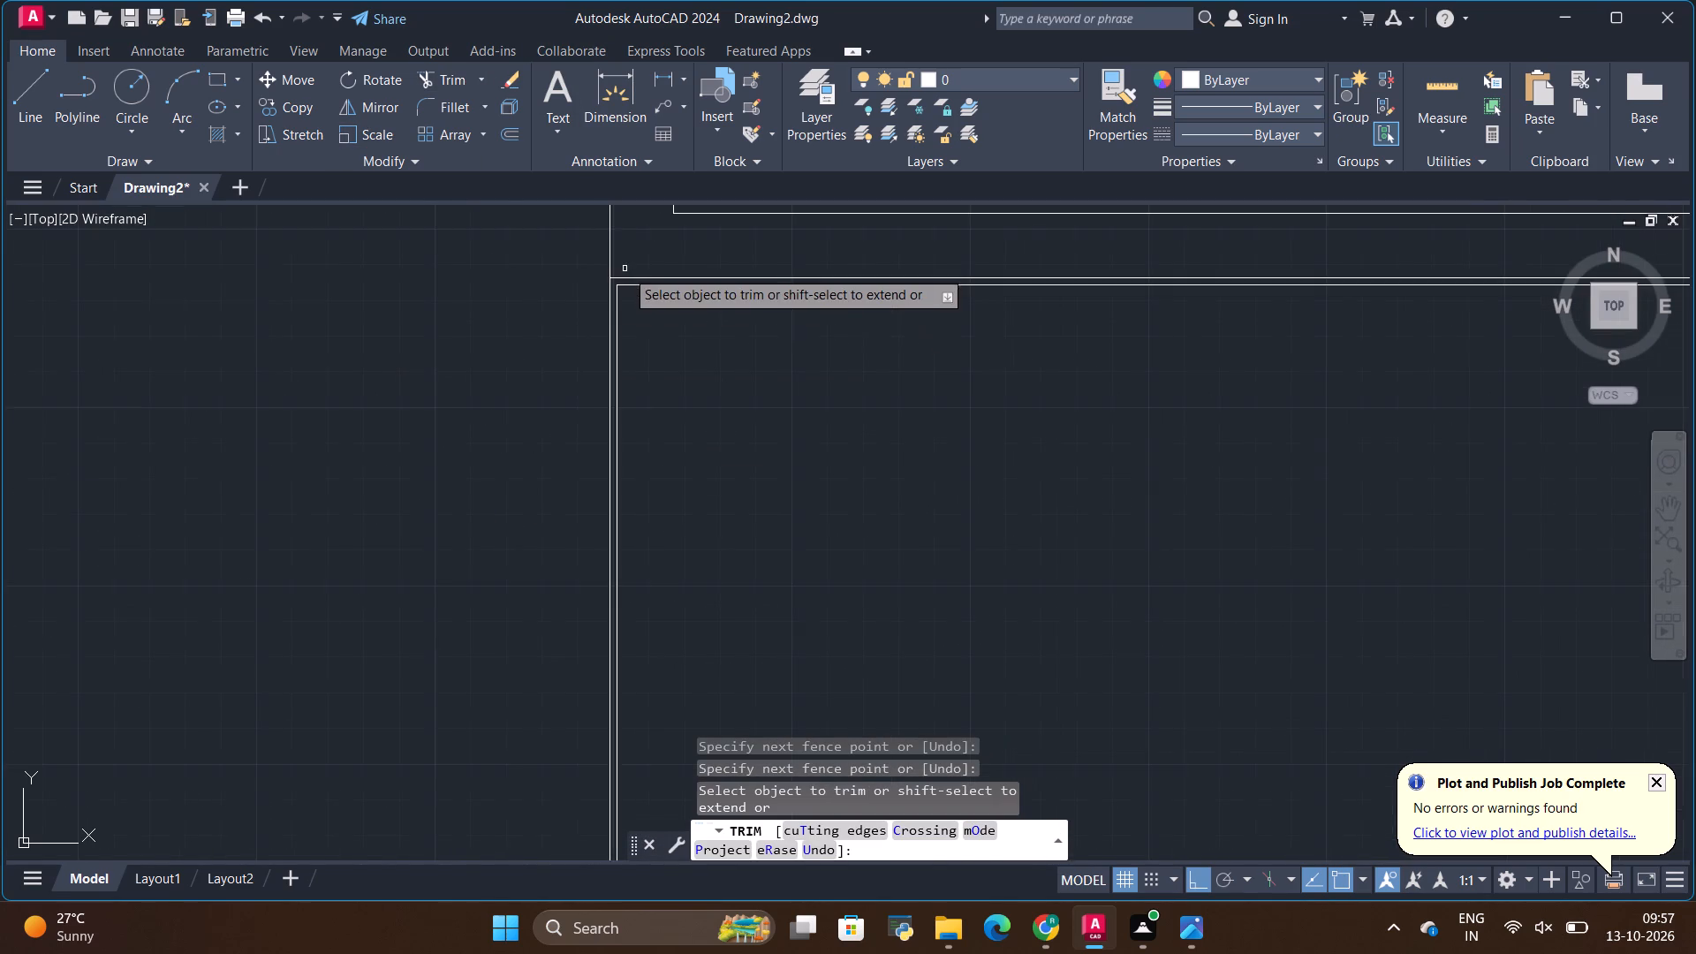
Trim the first drawer's bottom-left corner, removing the line ends that cross the 2 mm gaps.
scroll(628, 306, down, 2)
scroll(627, 579, up, 6)
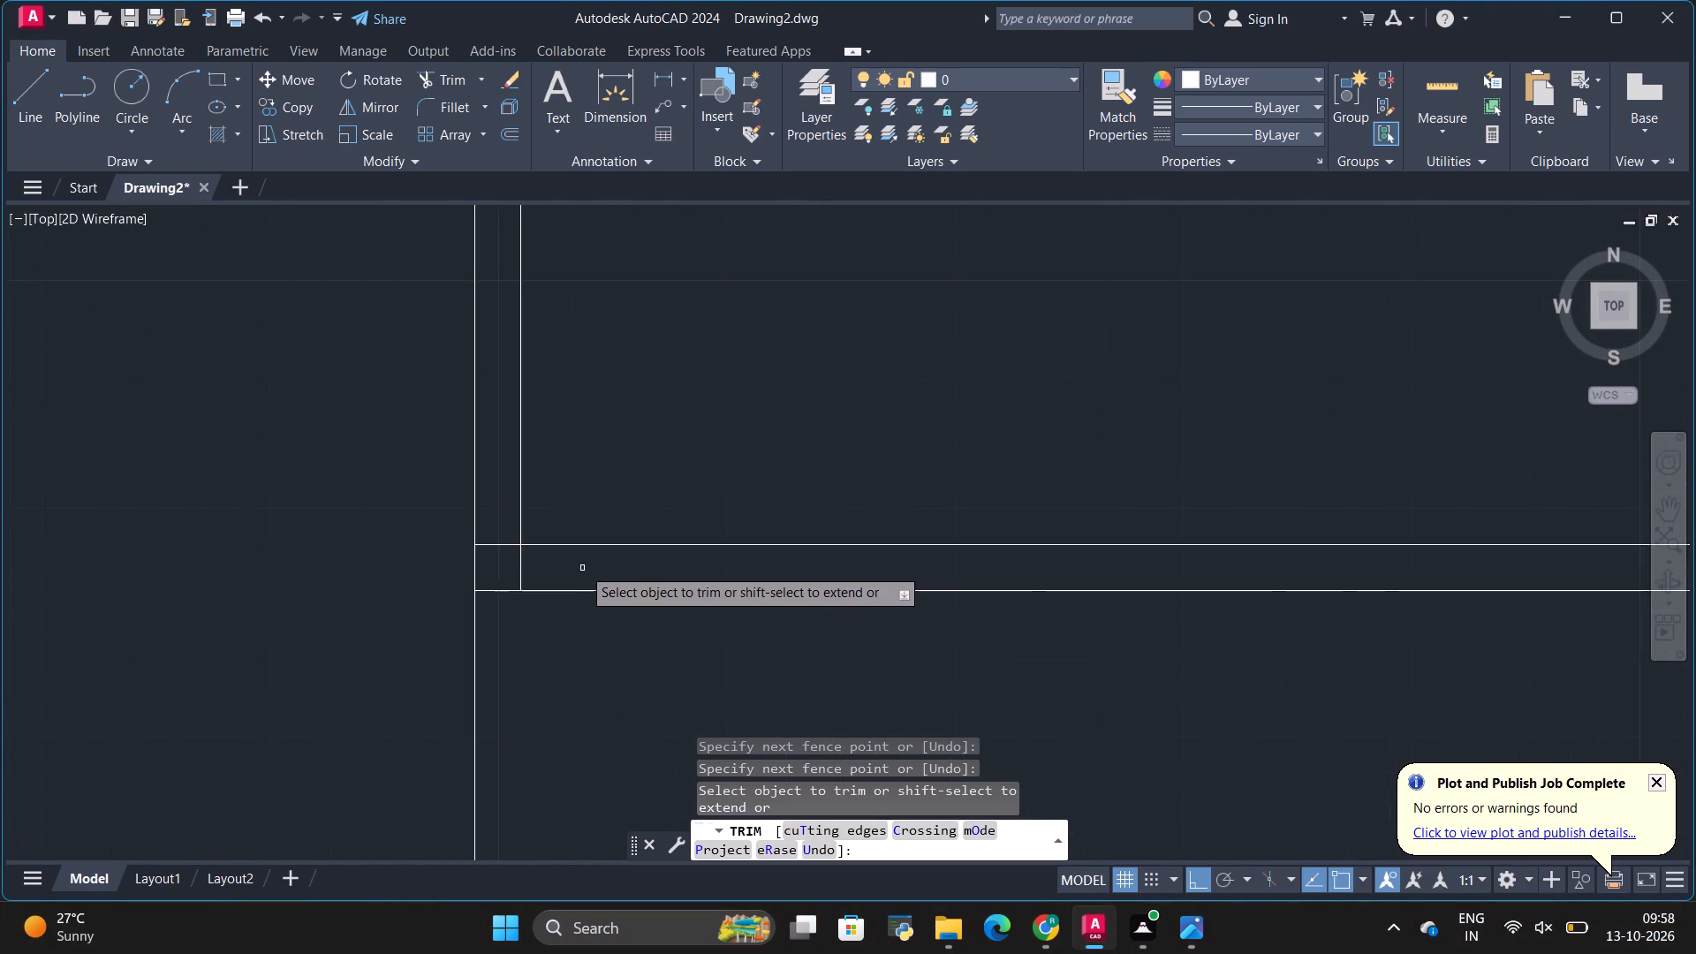
scroll(506, 556, up, 3)
drag(477, 453, 599, 610)
scroll(601, 603, down, 2)
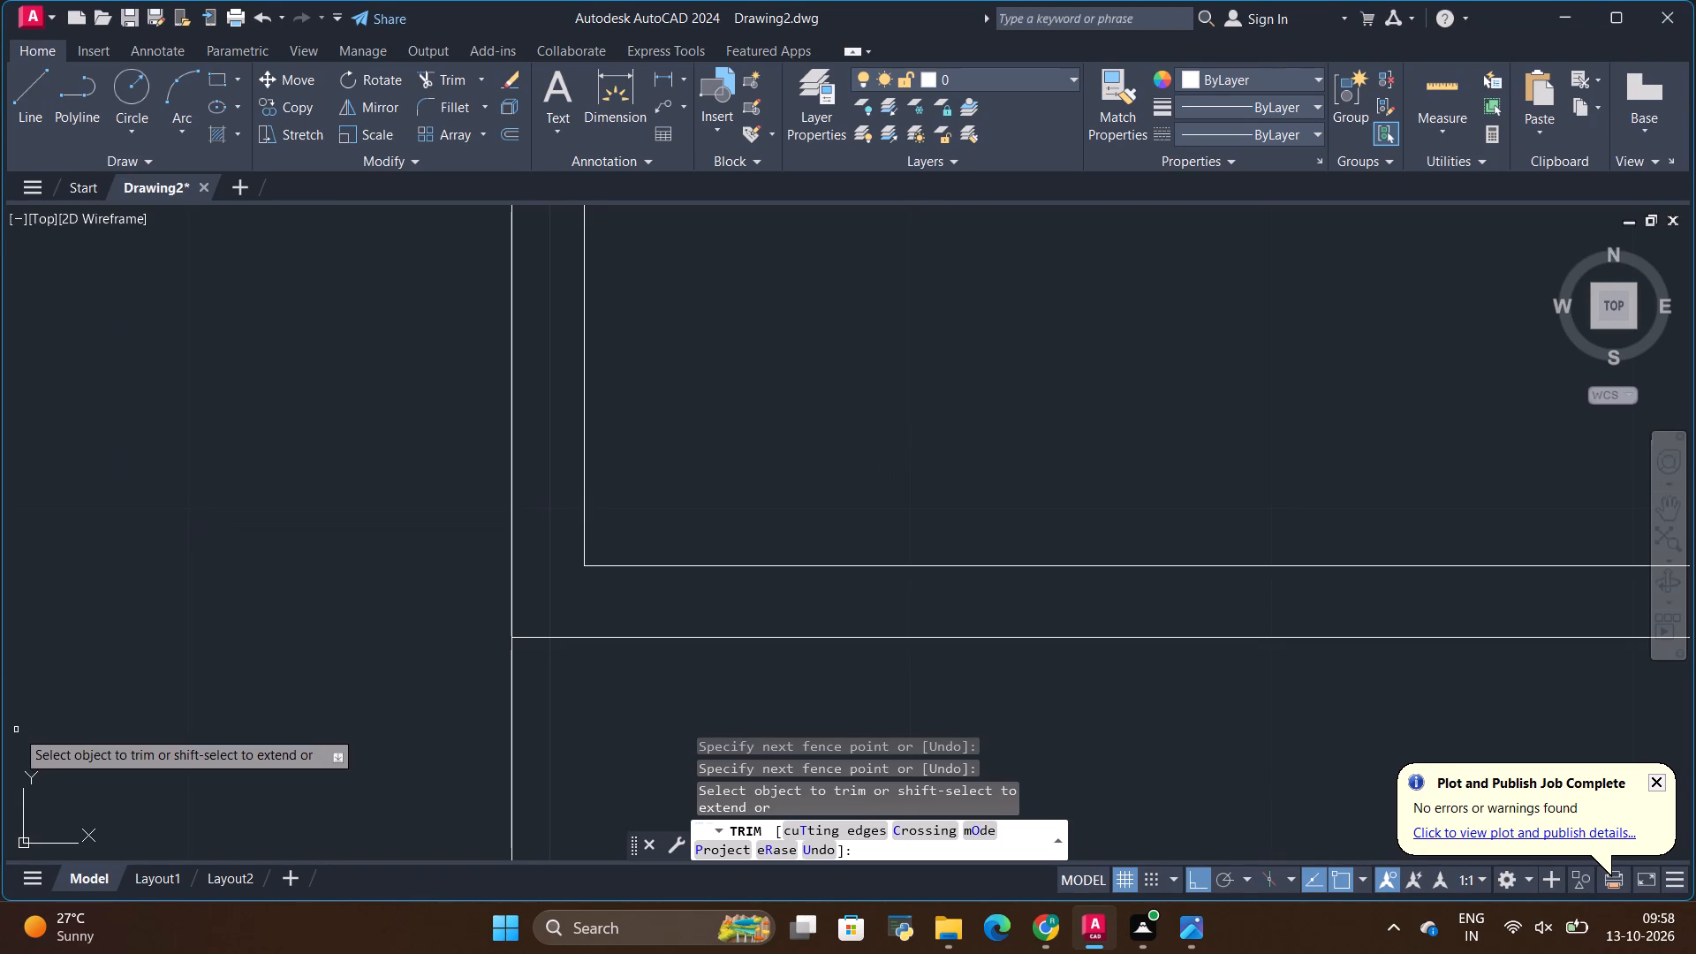
scroll(437, 541, down, 7)
key(Escape)
Compare the overall layout of the drawn shelf column, slats and drawers with the reference image.
scroll(487, 499, down, 2)
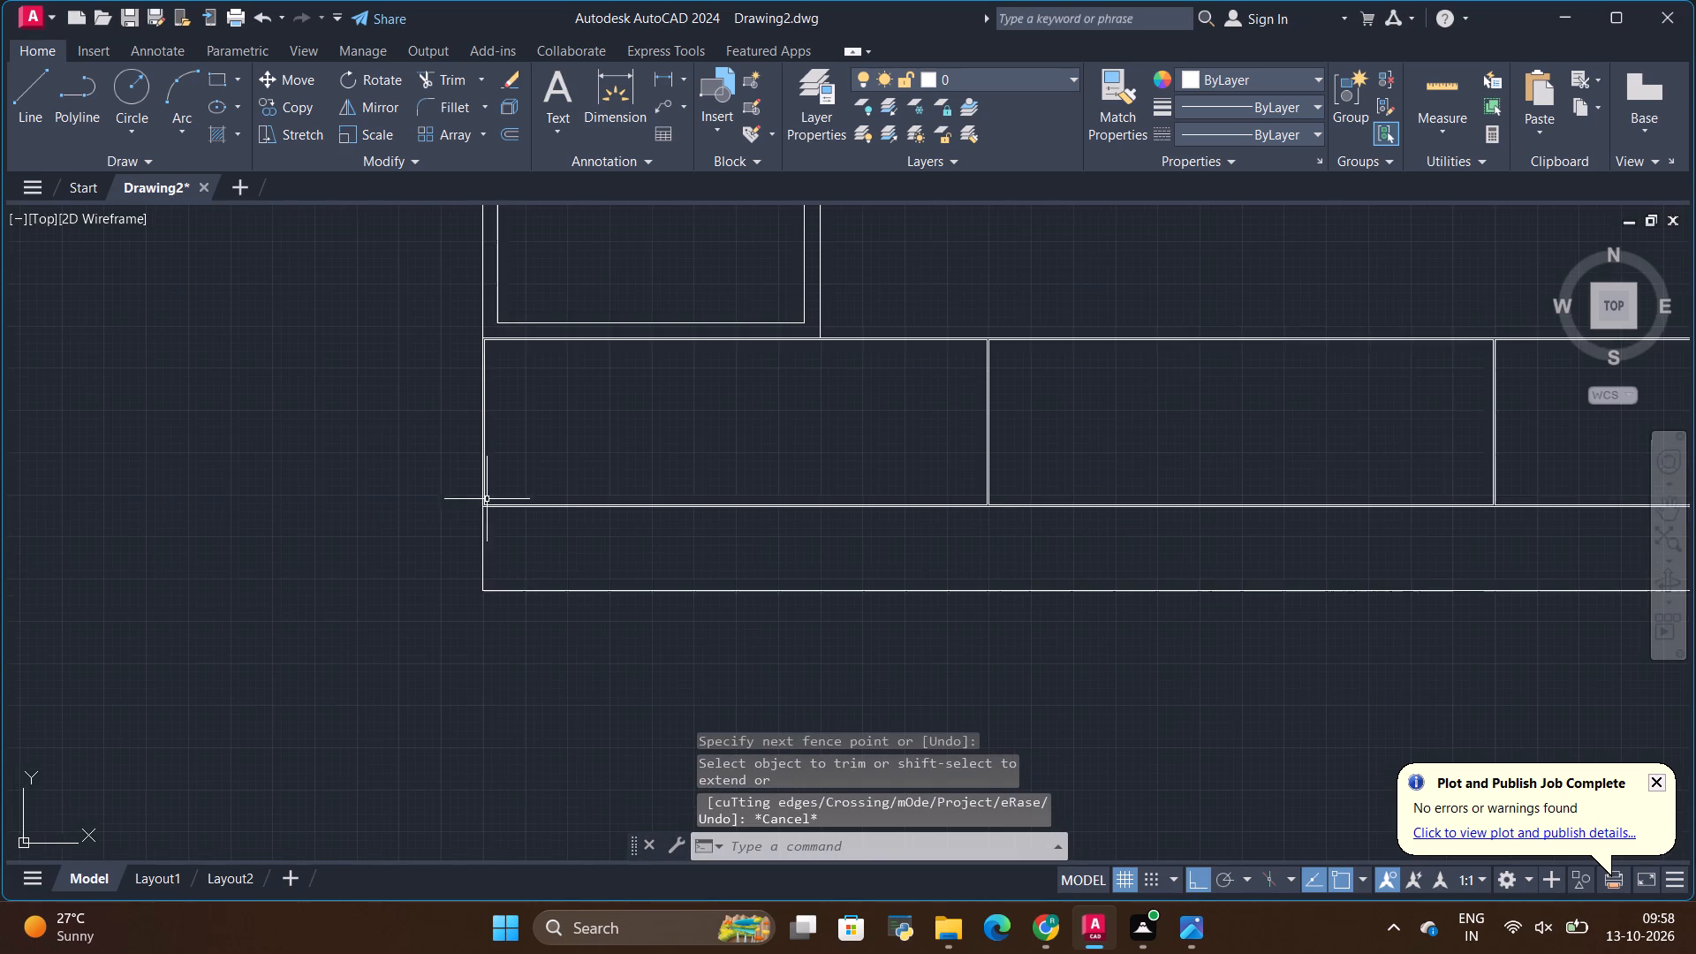
scroll(487, 499, down, 4)
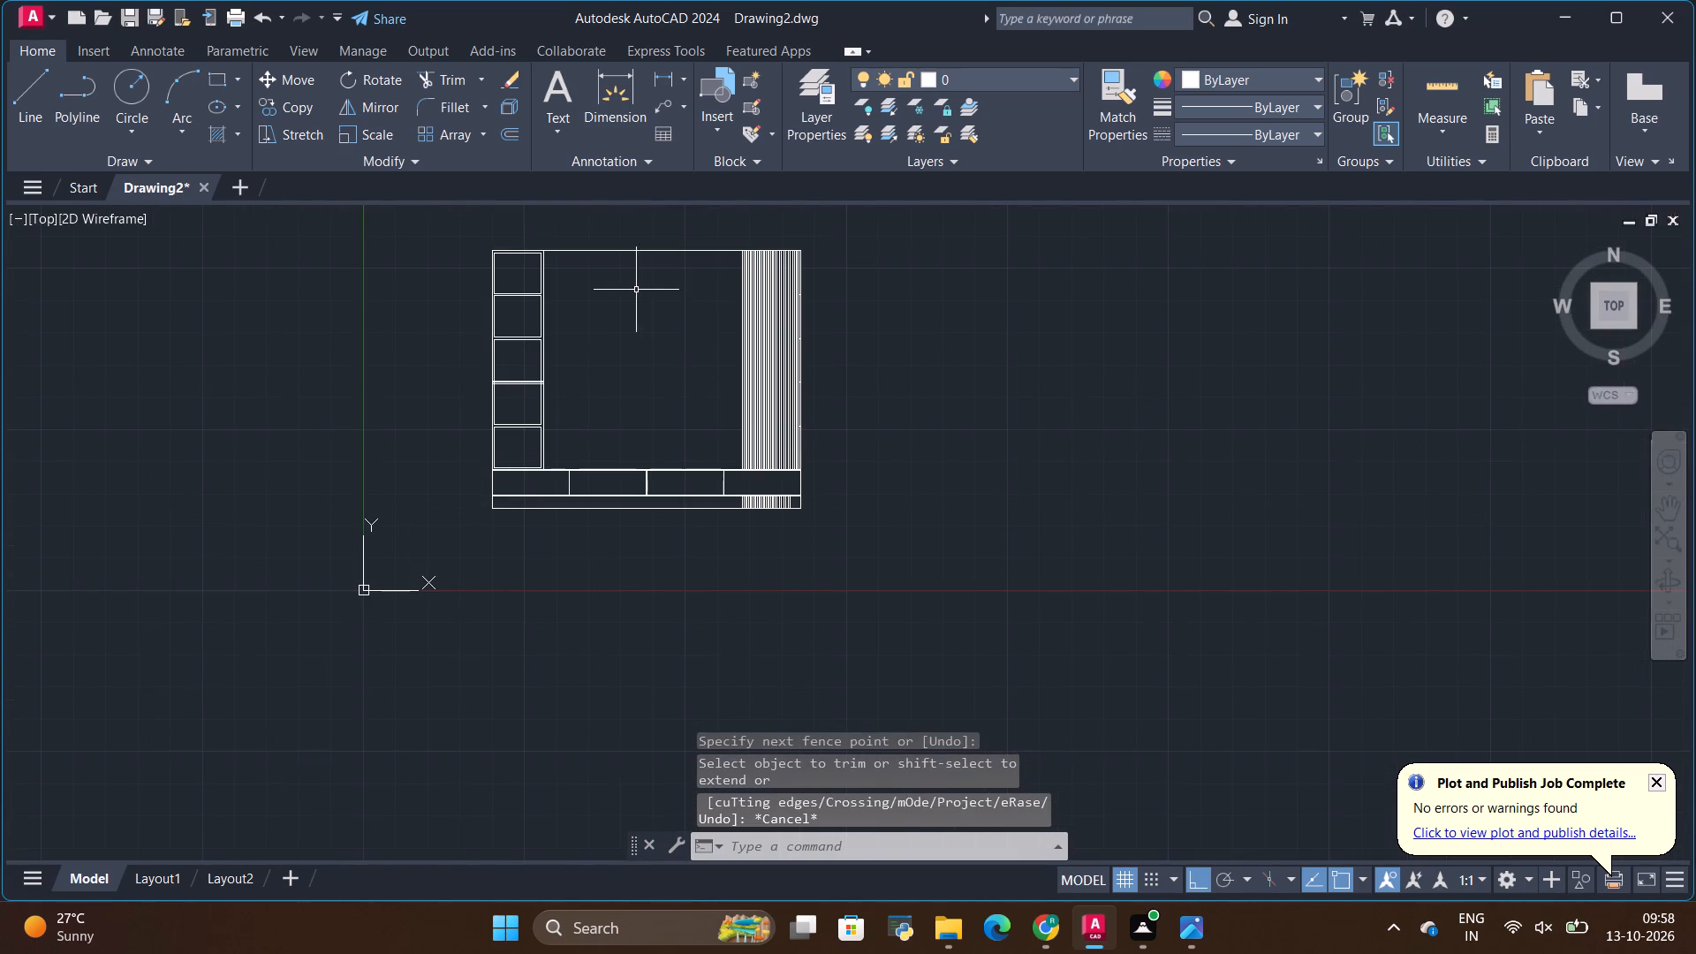
scroll(634, 288, up, 1)
scroll(634, 287, down, 2)
scroll(592, 256, up, 3)
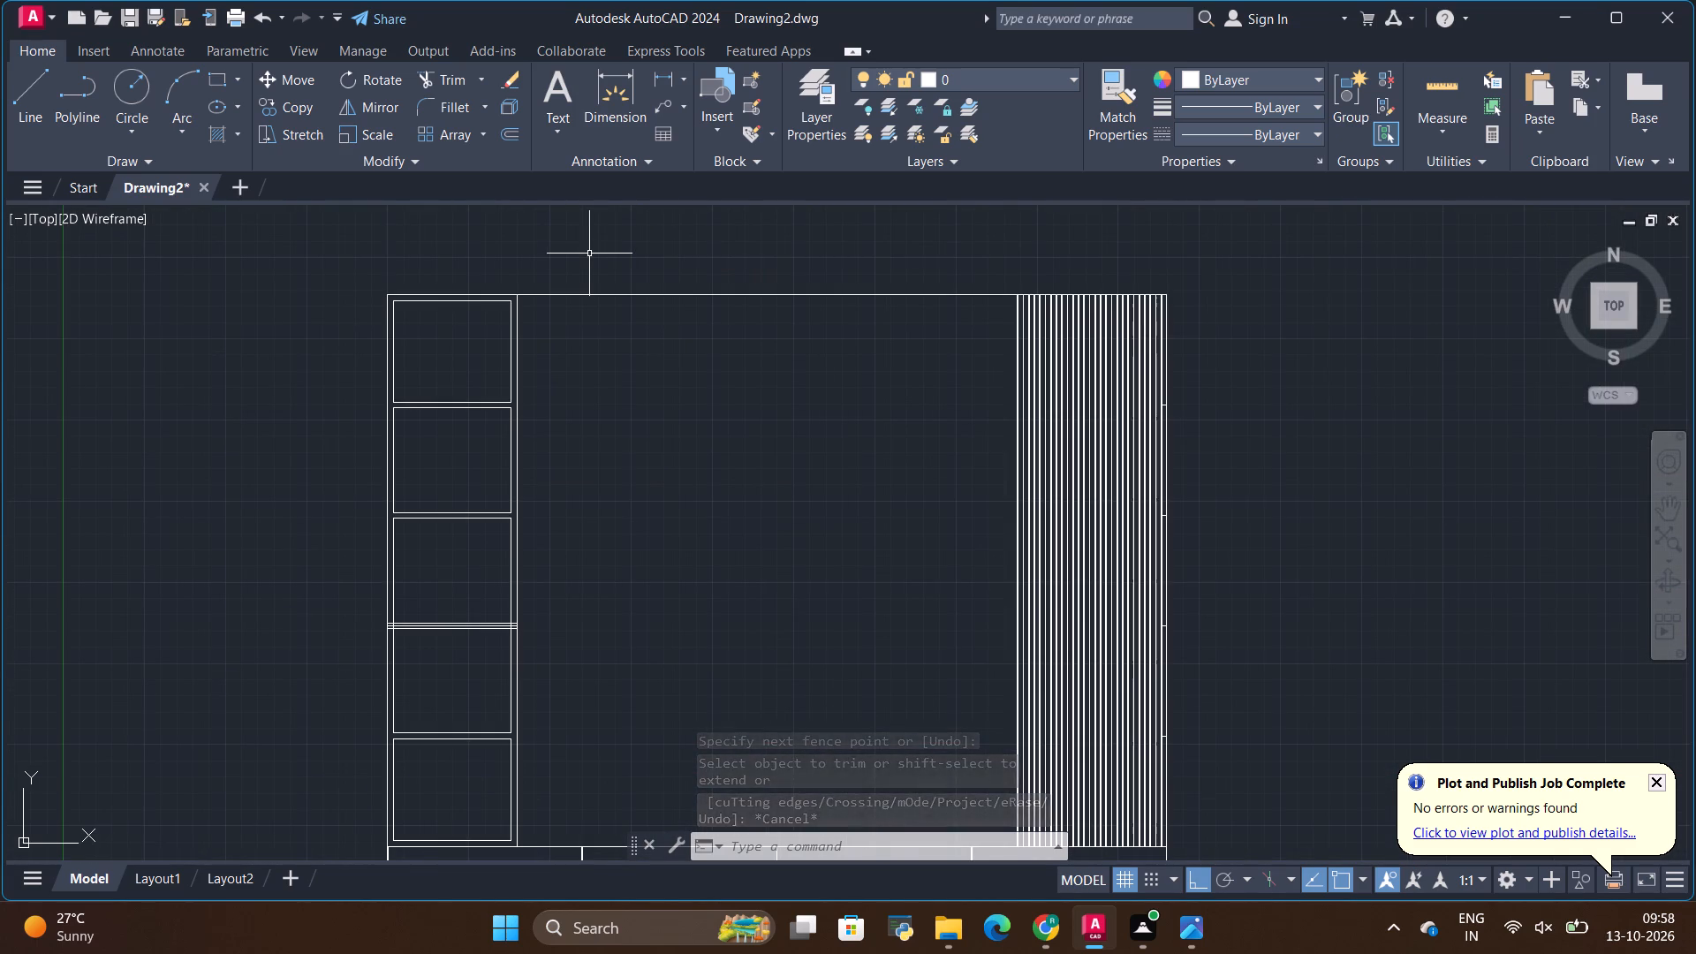
key(alt+Tab)
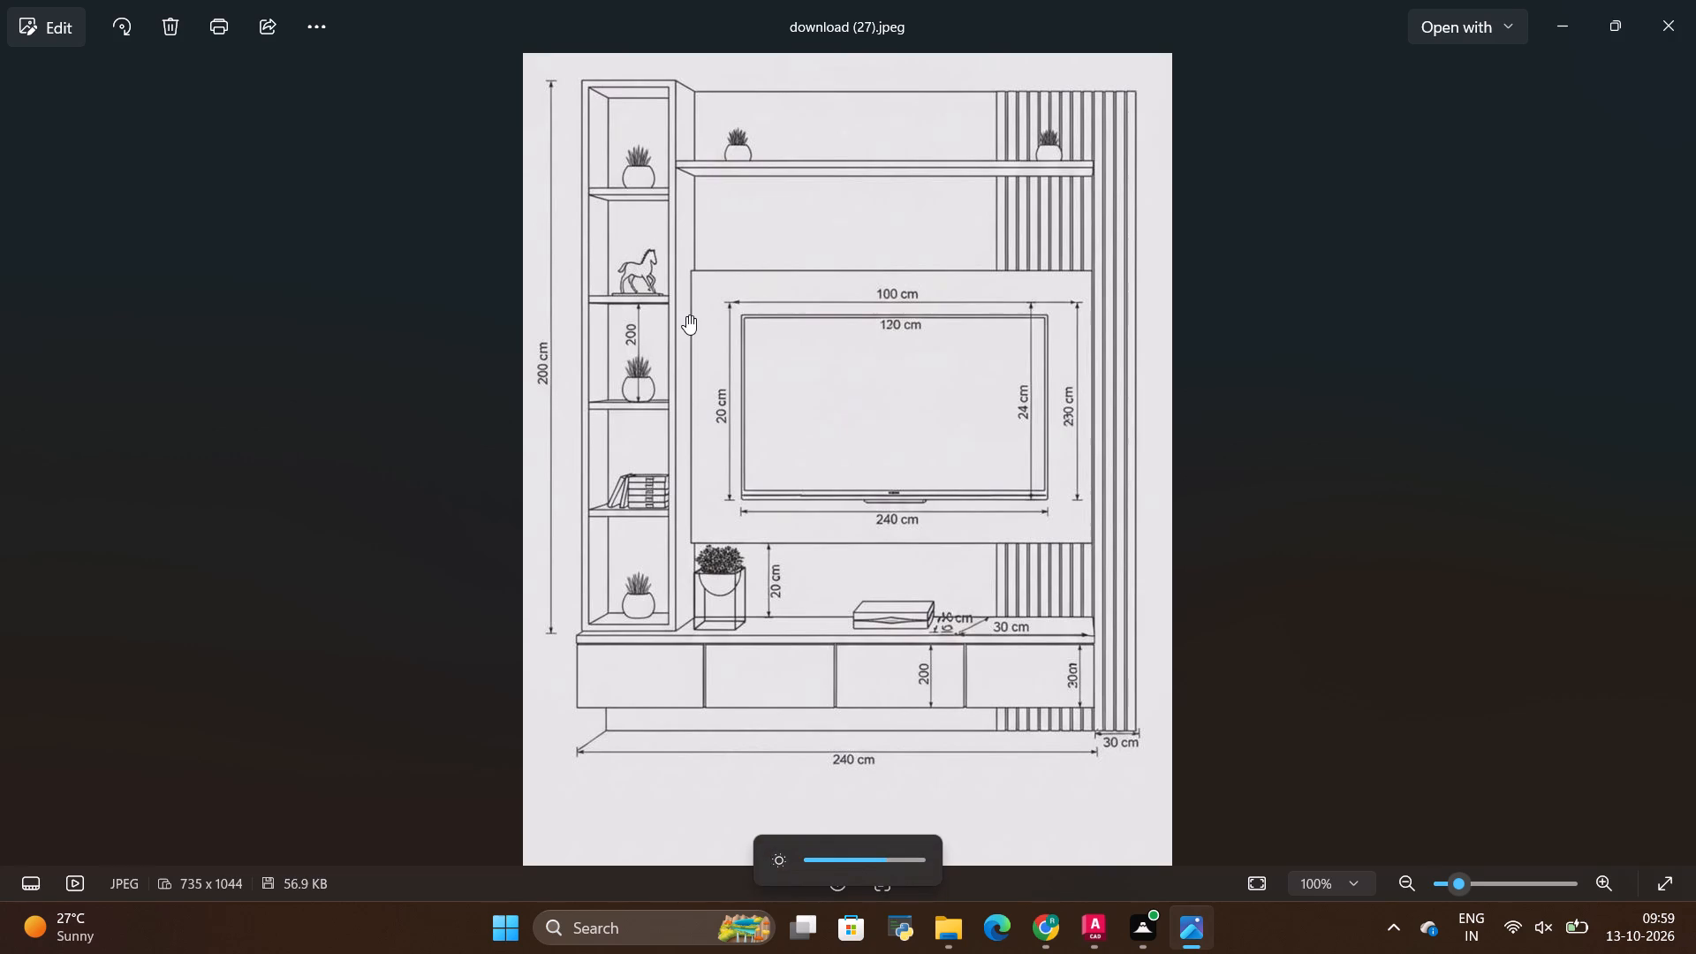
key(alt+Tab)
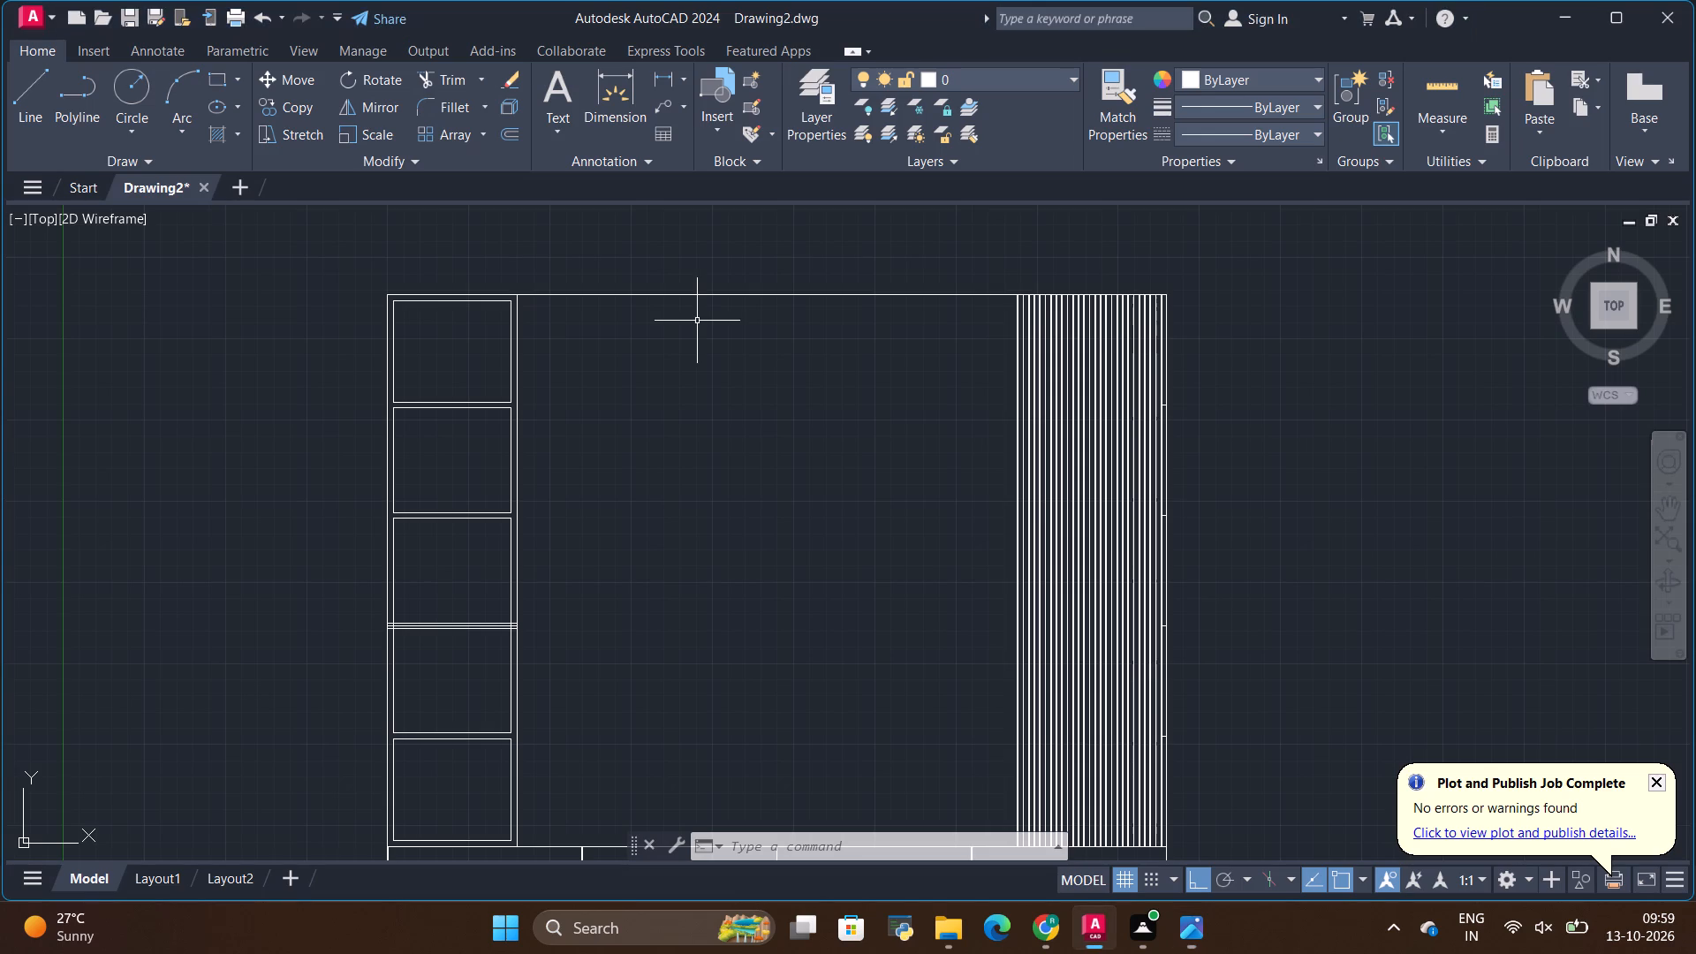
key(alt+Tab)
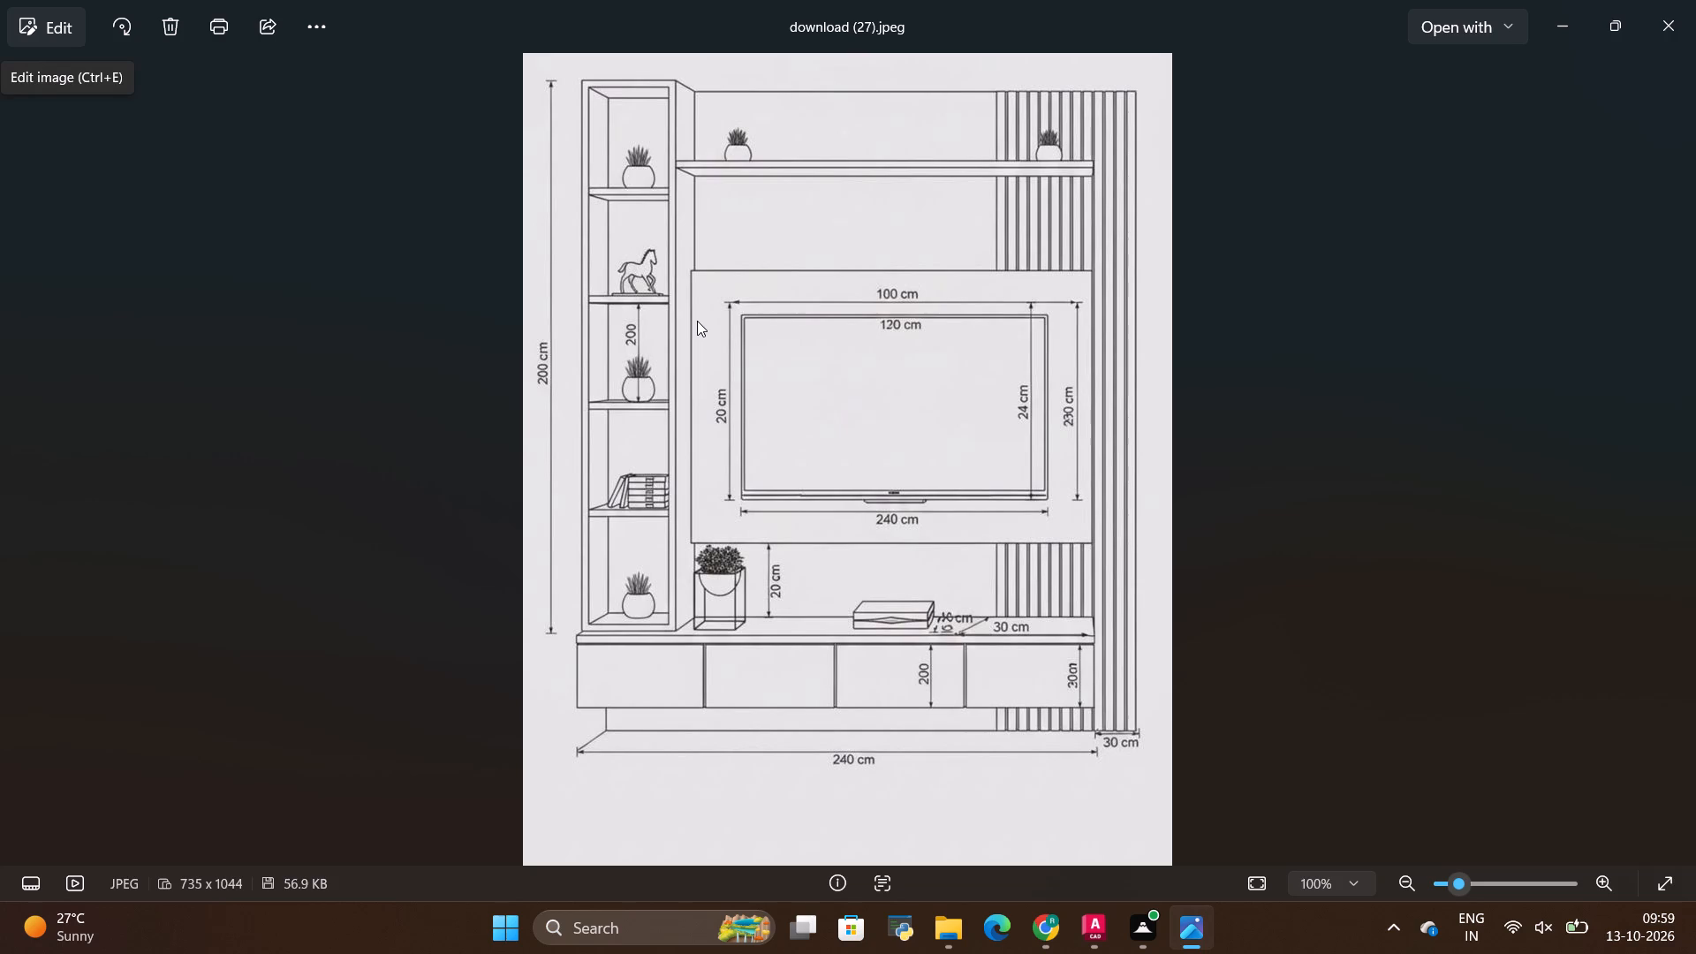
key(alt+Tab)
key(alt+Tab)
key(alt+Tab)
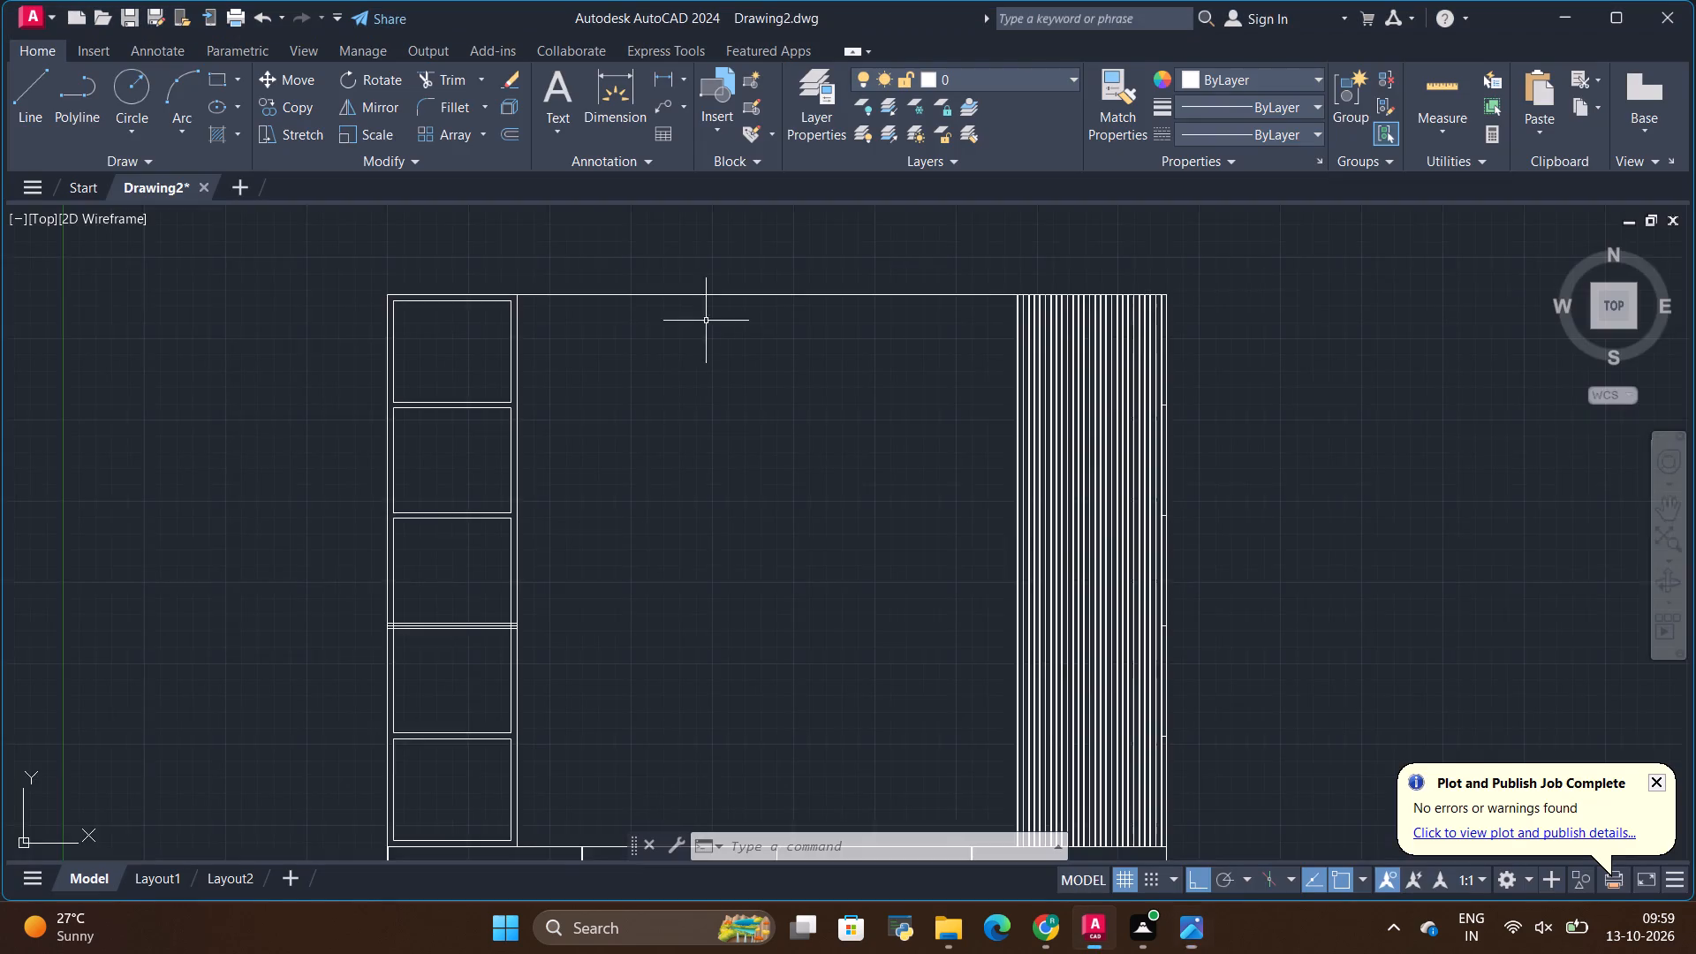
scroll(706, 321, down, 3)
scroll(706, 321, up, 2)
key(alt+Tab)
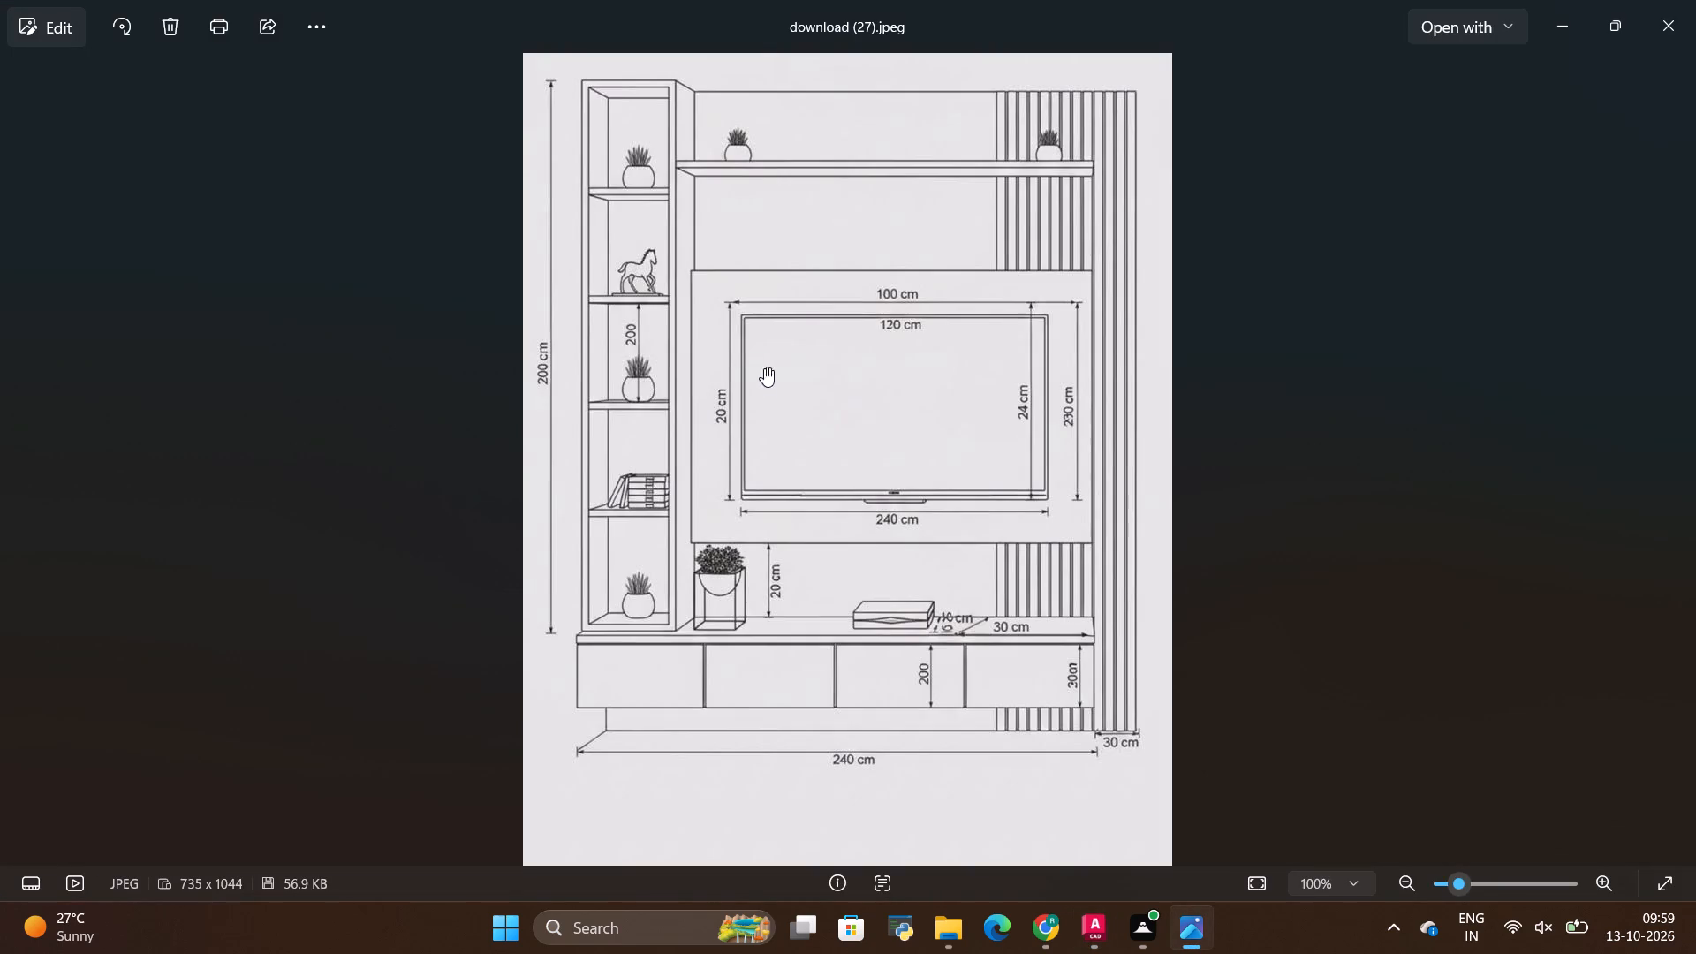
key(alt+Tab)
scroll(686, 680, up, 1)
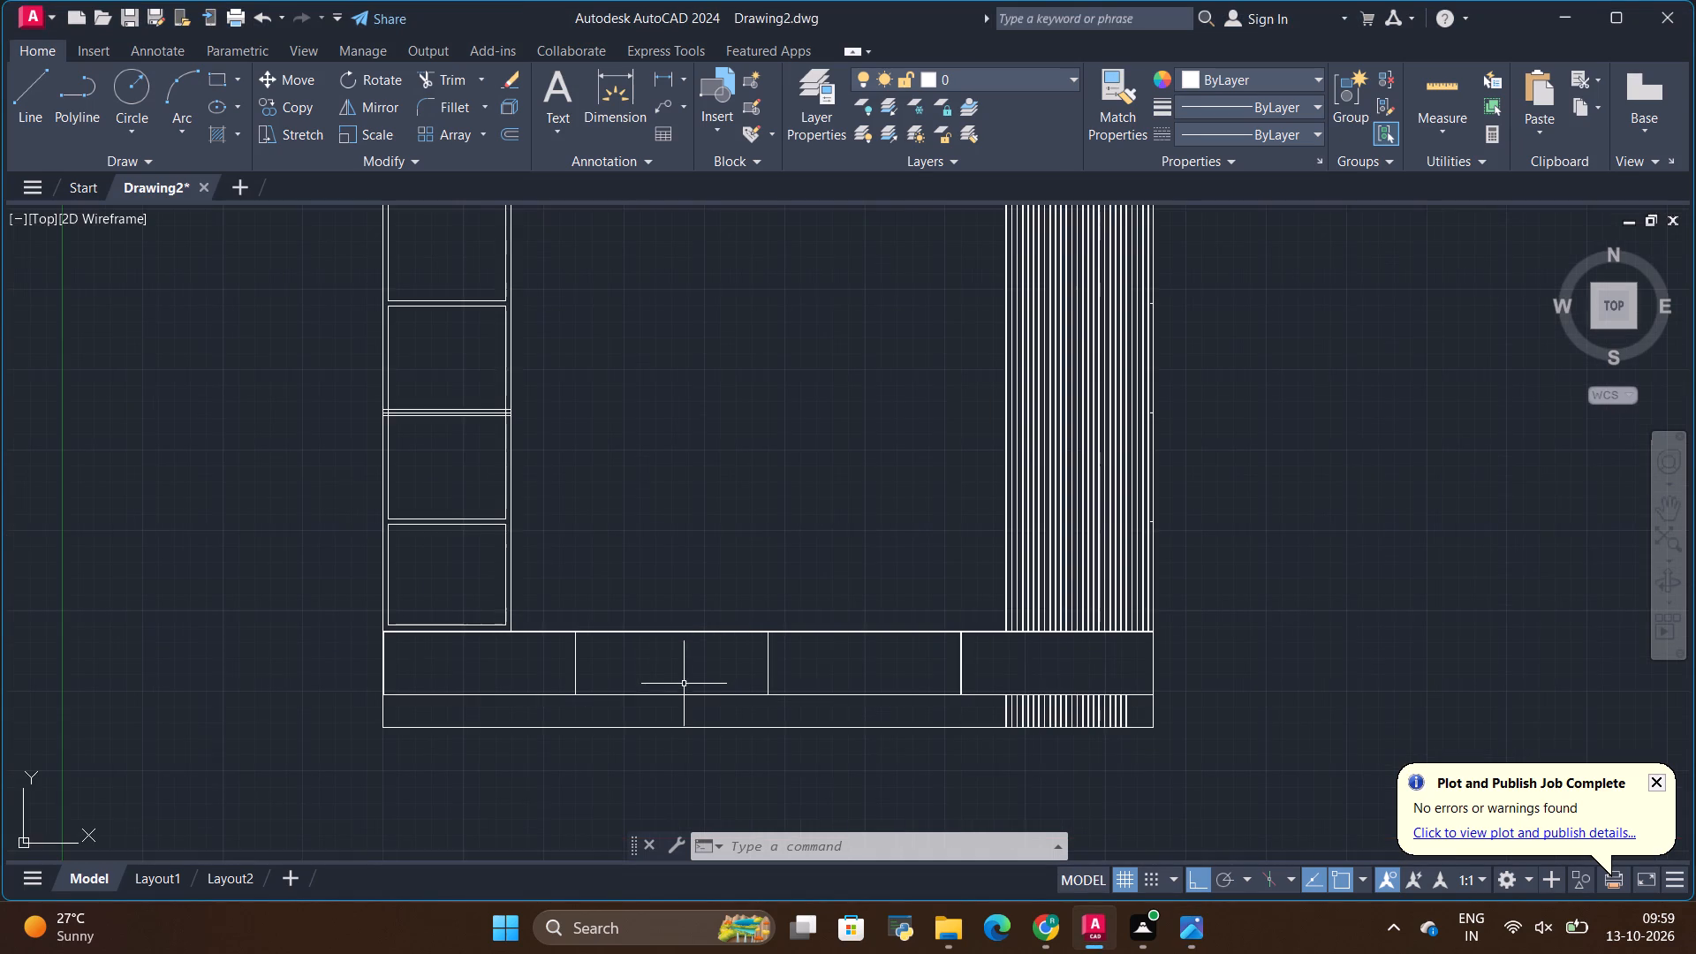
scroll(691, 655, down, 2)
key(alt+Tab)
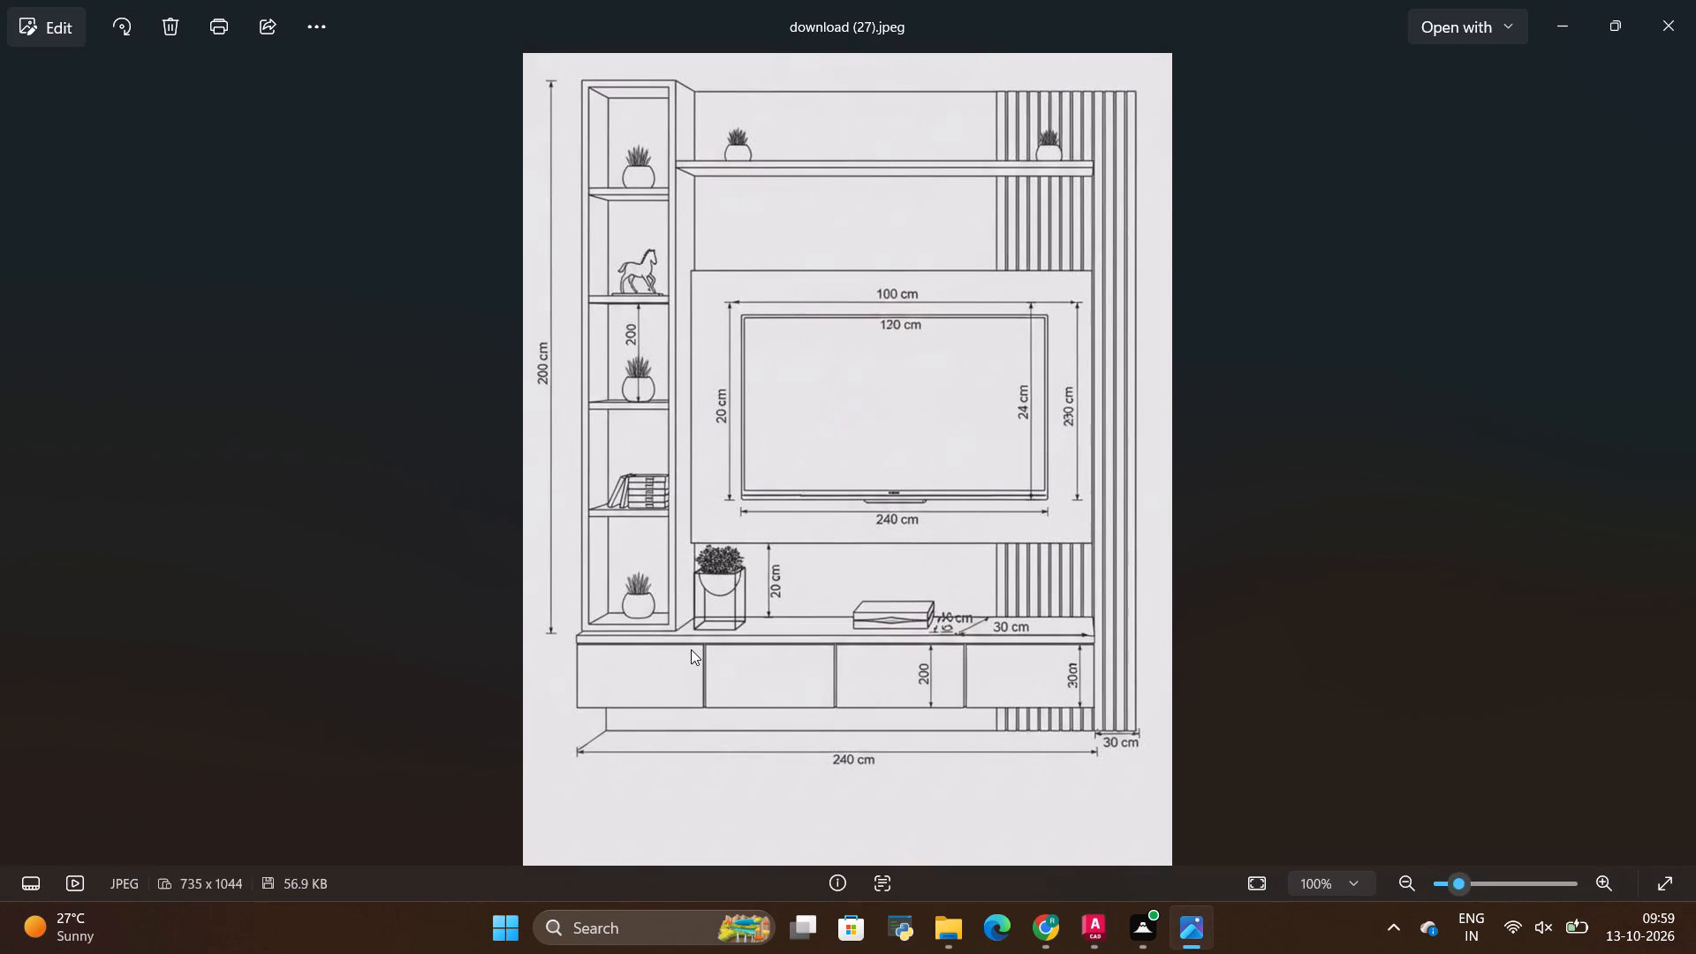
key(alt+Tab)
Inspect the drawer row and slats, and study the TV panel's proportions and dimensions in the reference image.
scroll(787, 638, up, 2)
scroll(663, 690, up, 2)
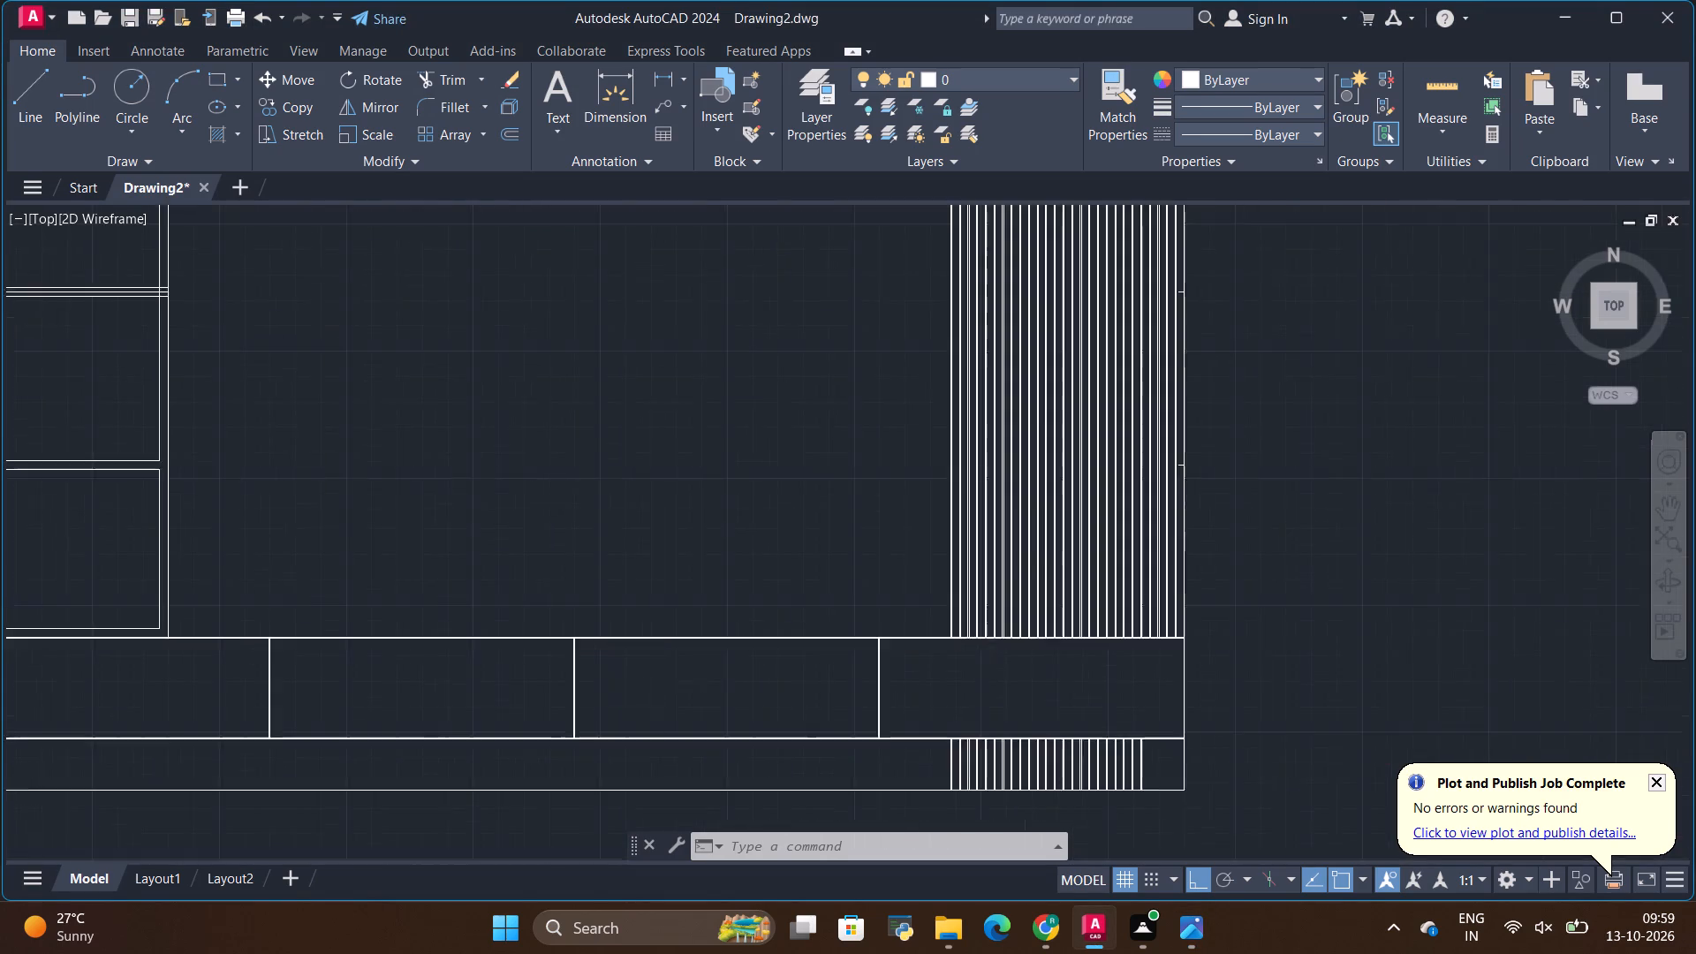
scroll(658, 690, up, 1)
scroll(497, 678, up, 2)
scroll(499, 642, down, 3)
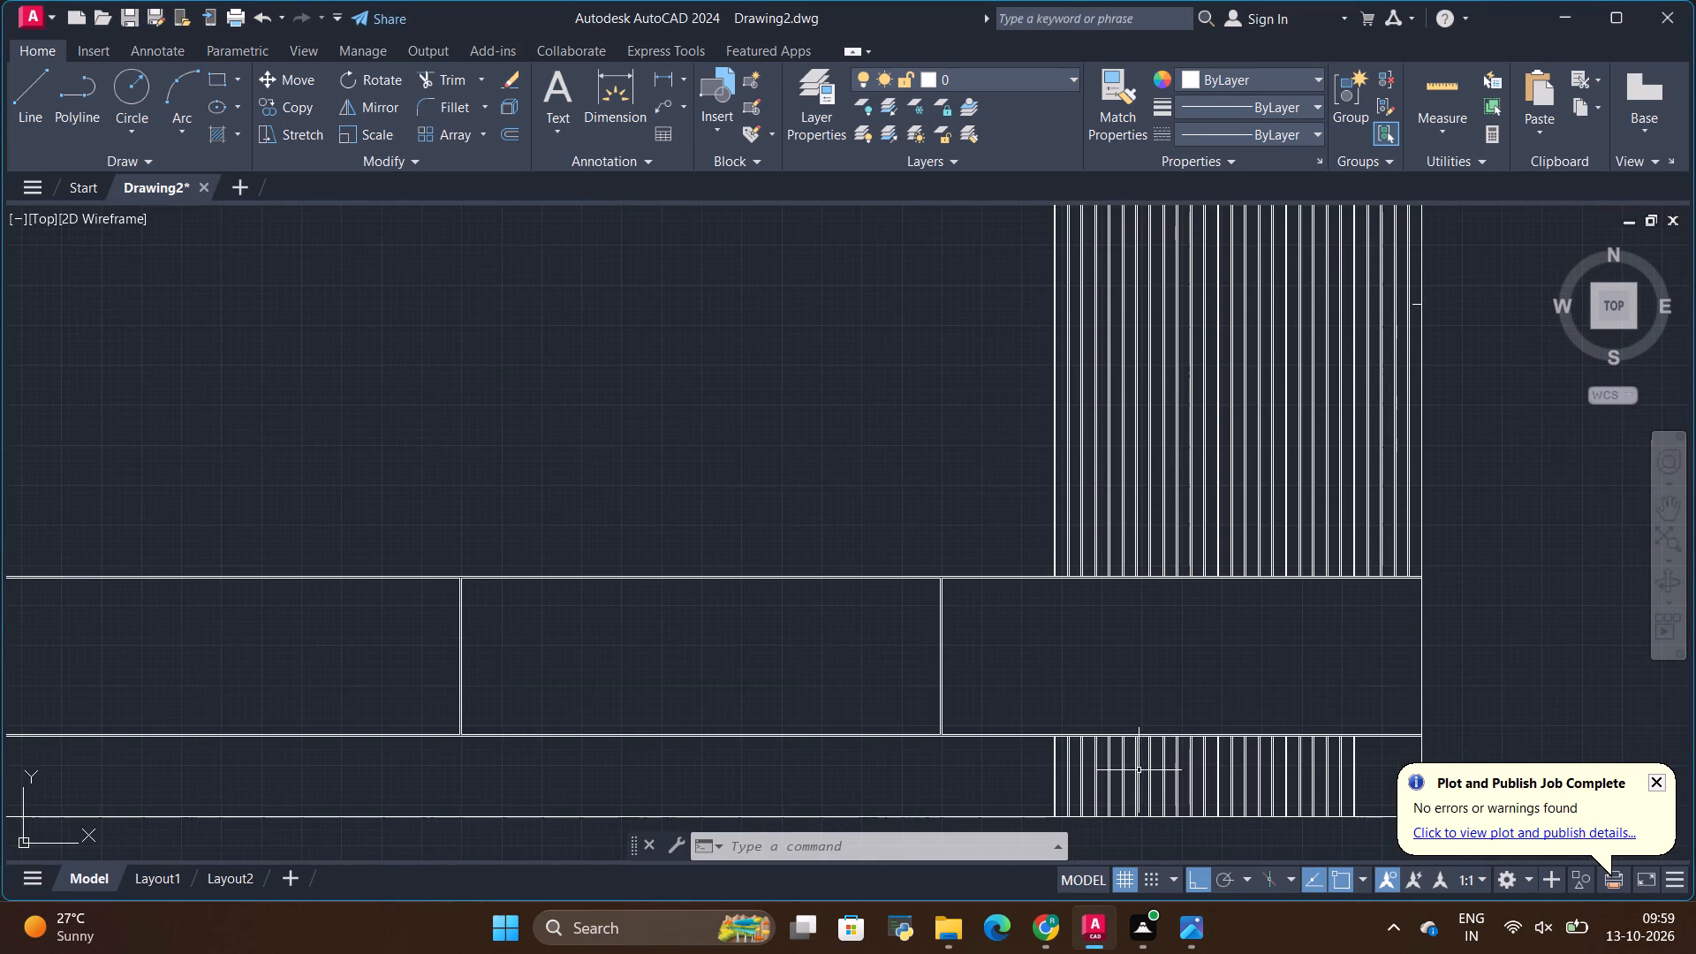
scroll(969, 754, up, 4)
scroll(962, 745, down, 5)
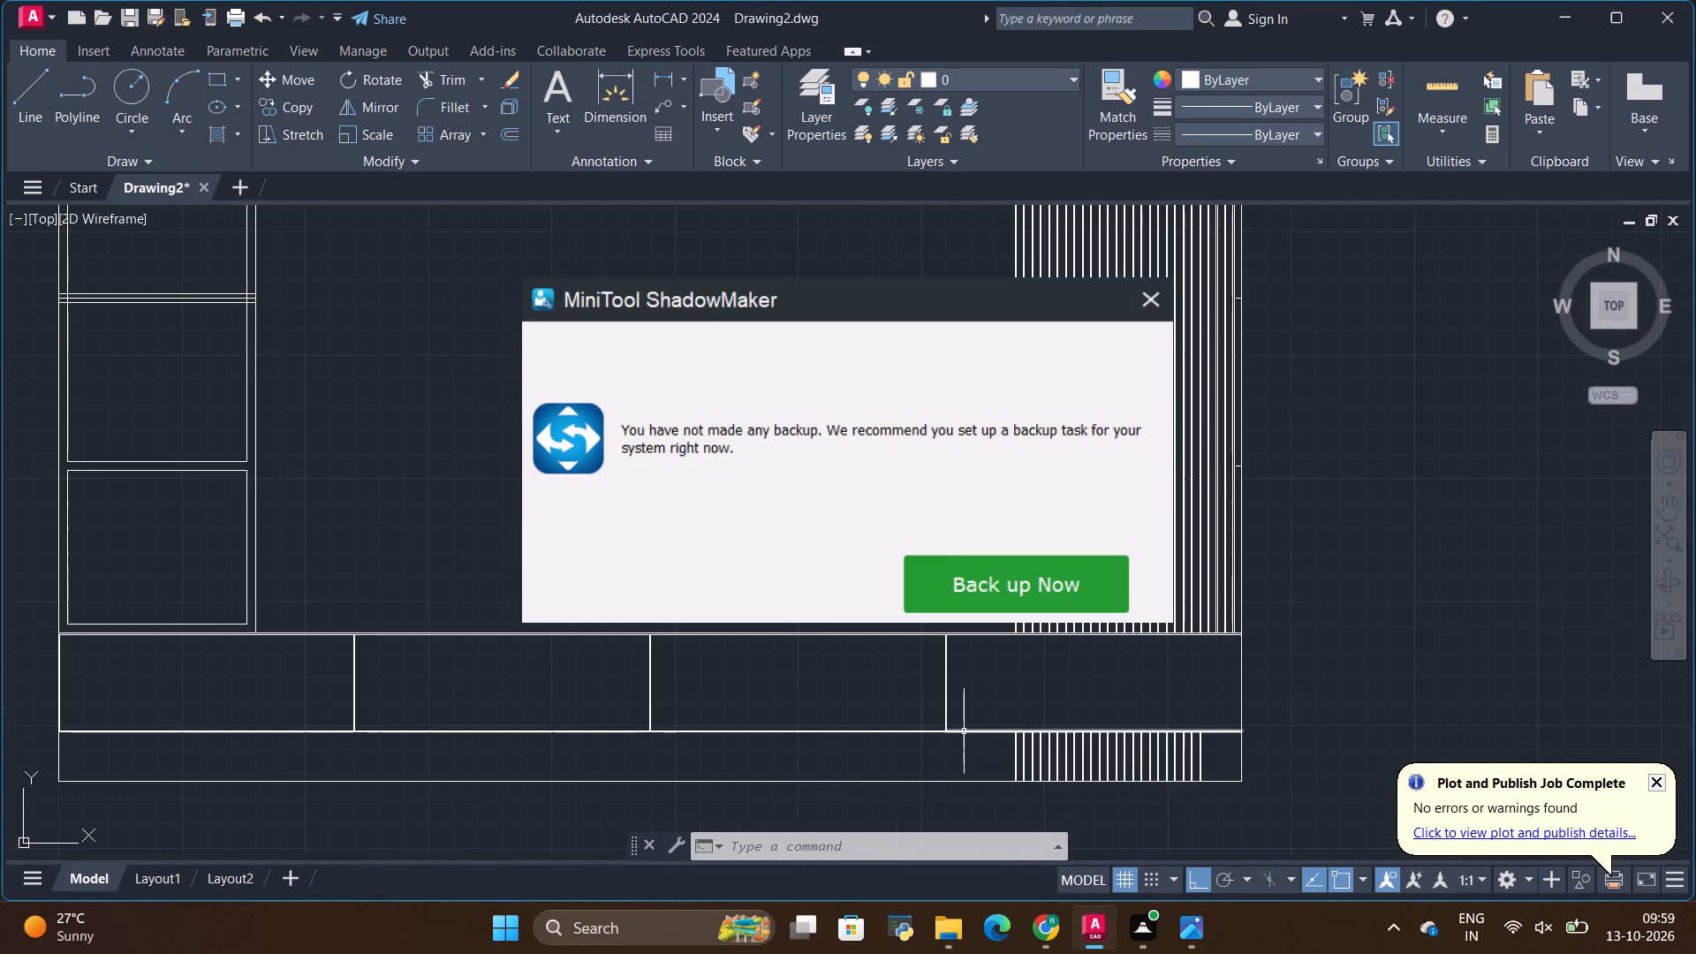
scroll(964, 731, down, 1)
scroll(1138, 432, down, 2)
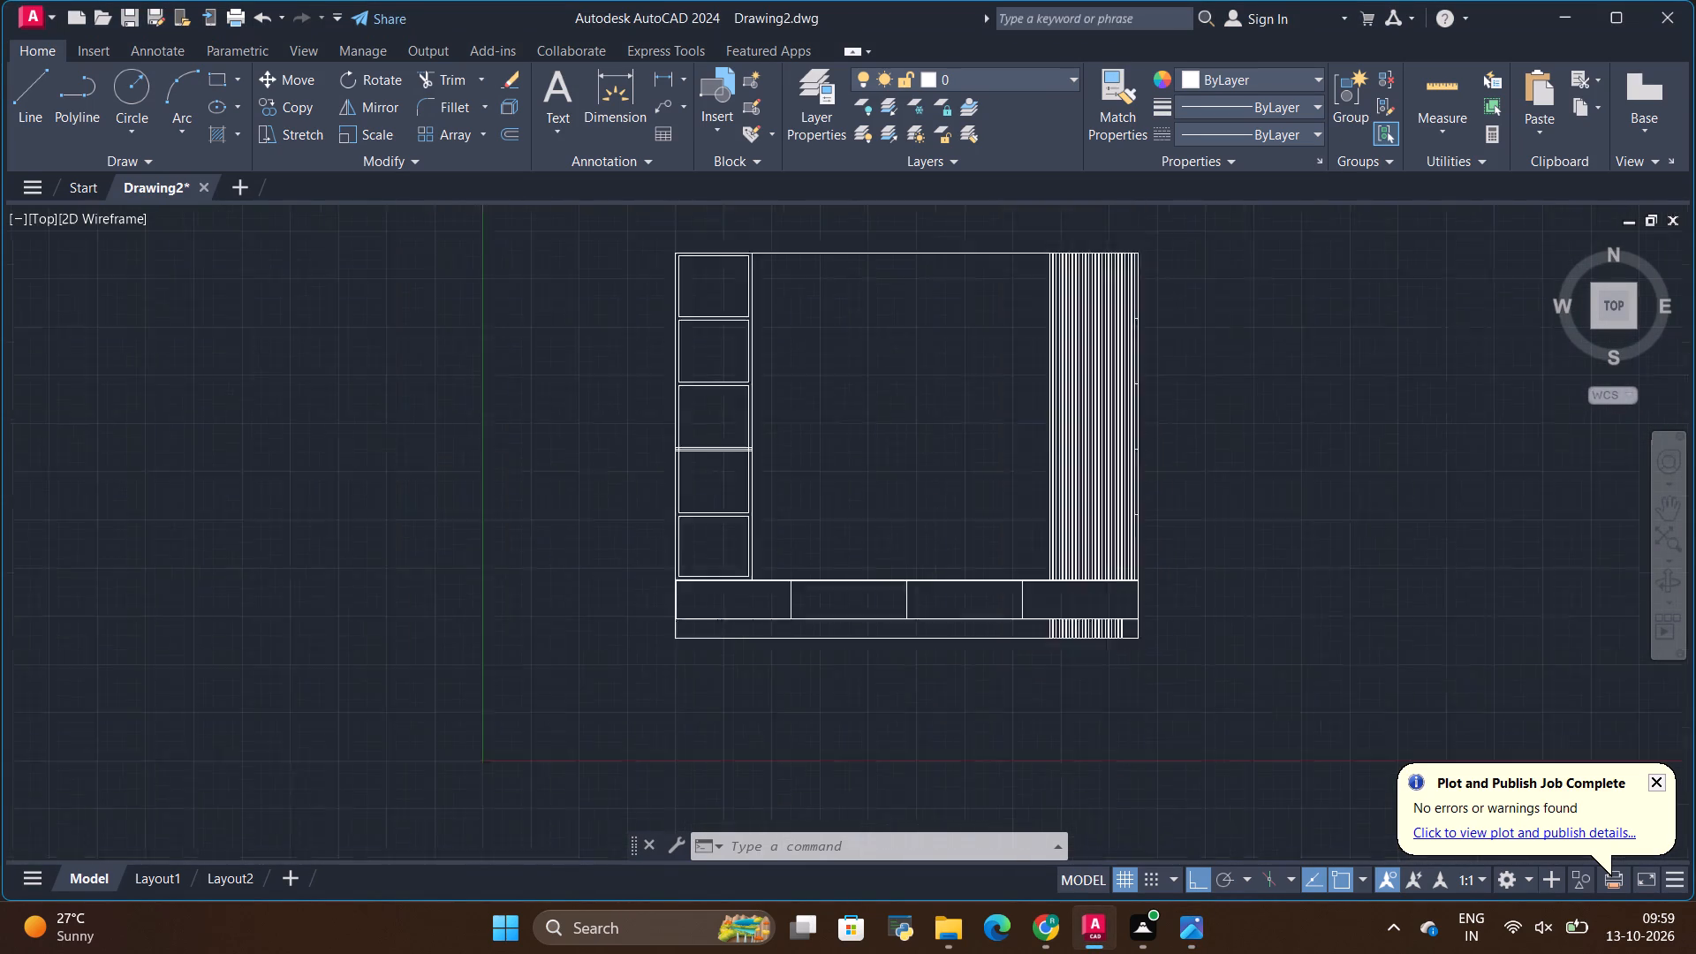
scroll(1049, 360, up, 1)
key(alt+Tab)
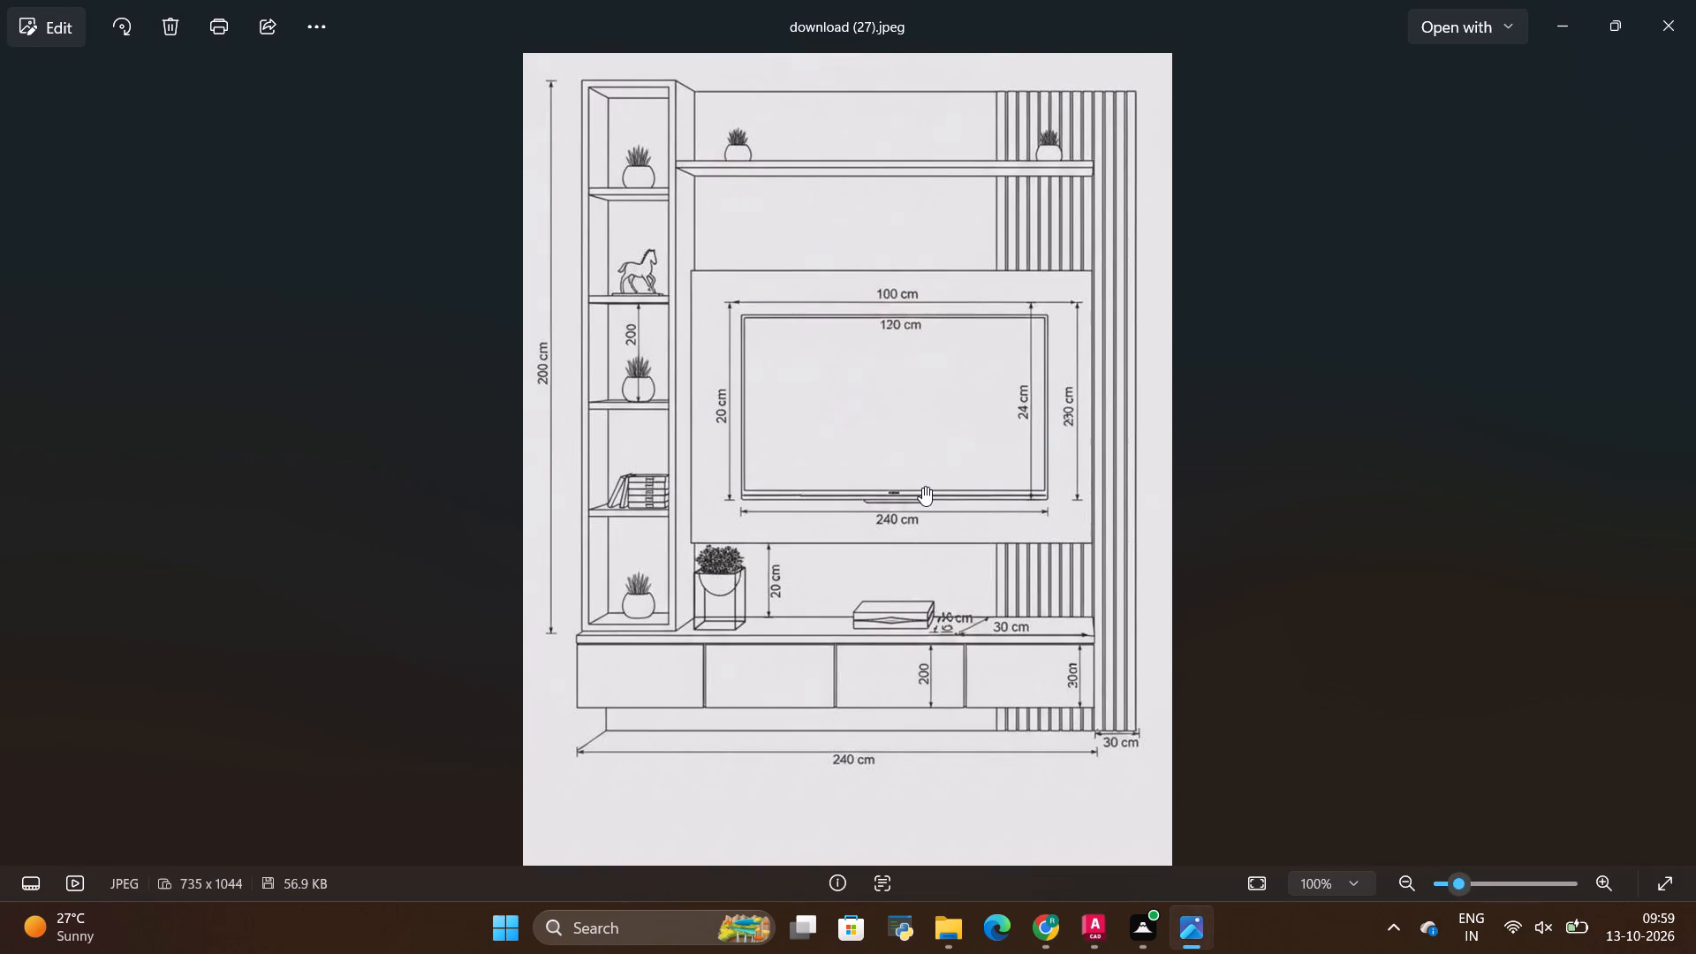
scroll(922, 487, up, 2)
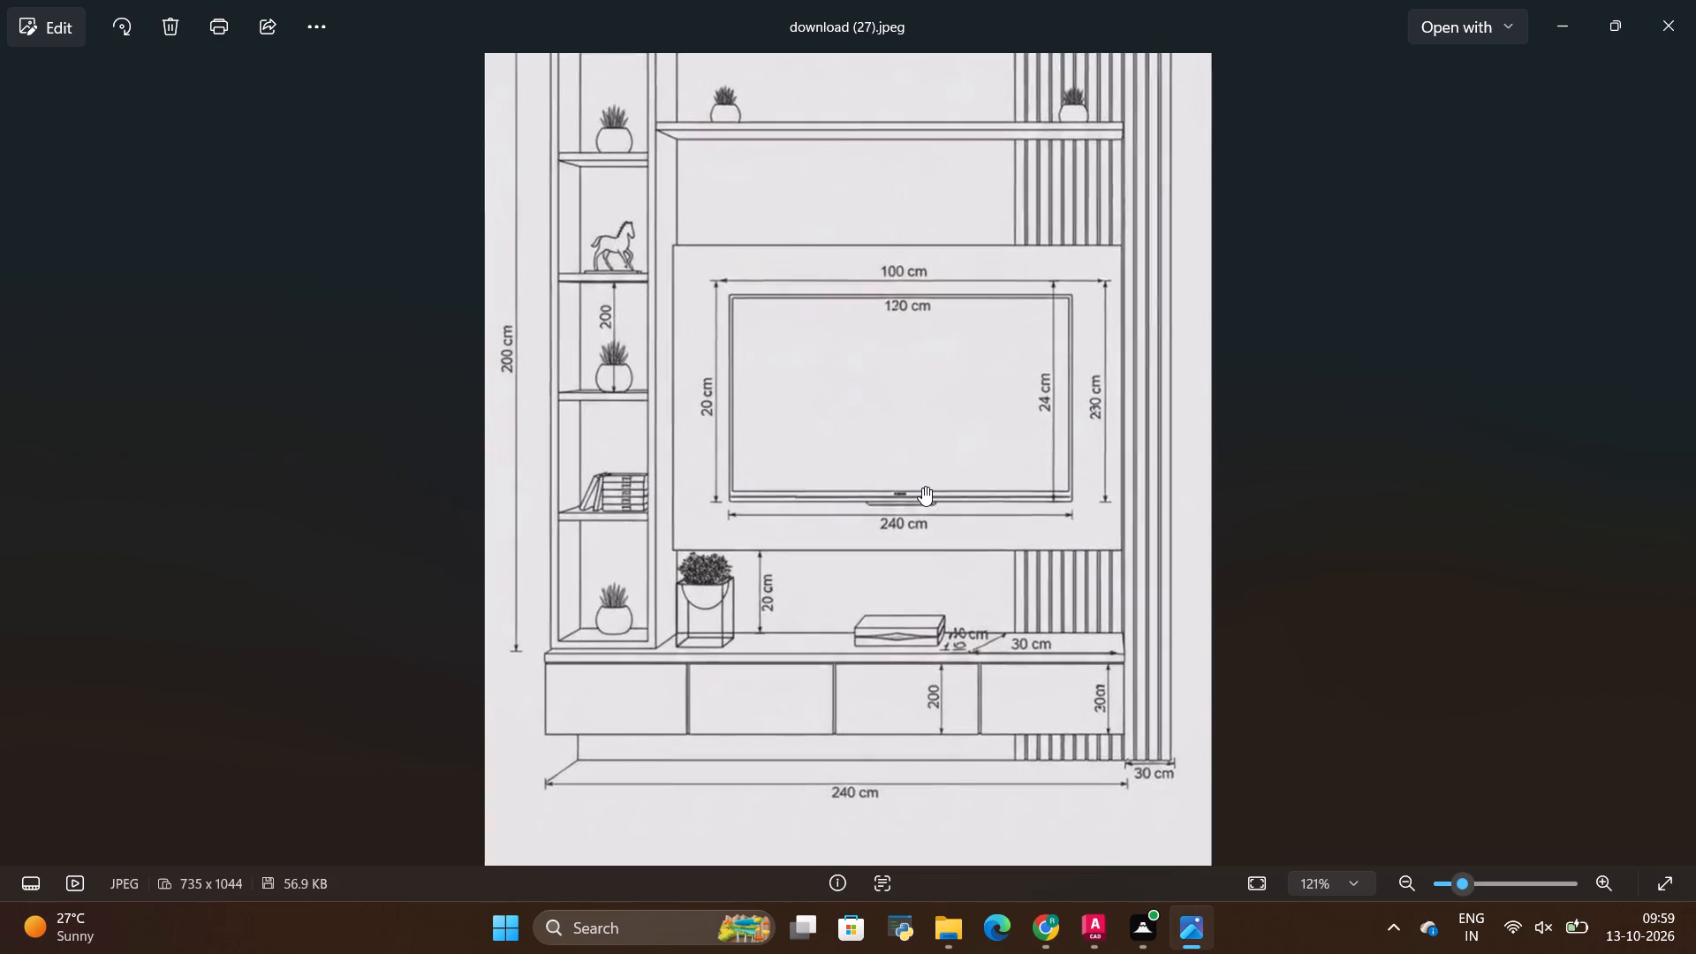
scroll(922, 487, up, 1)
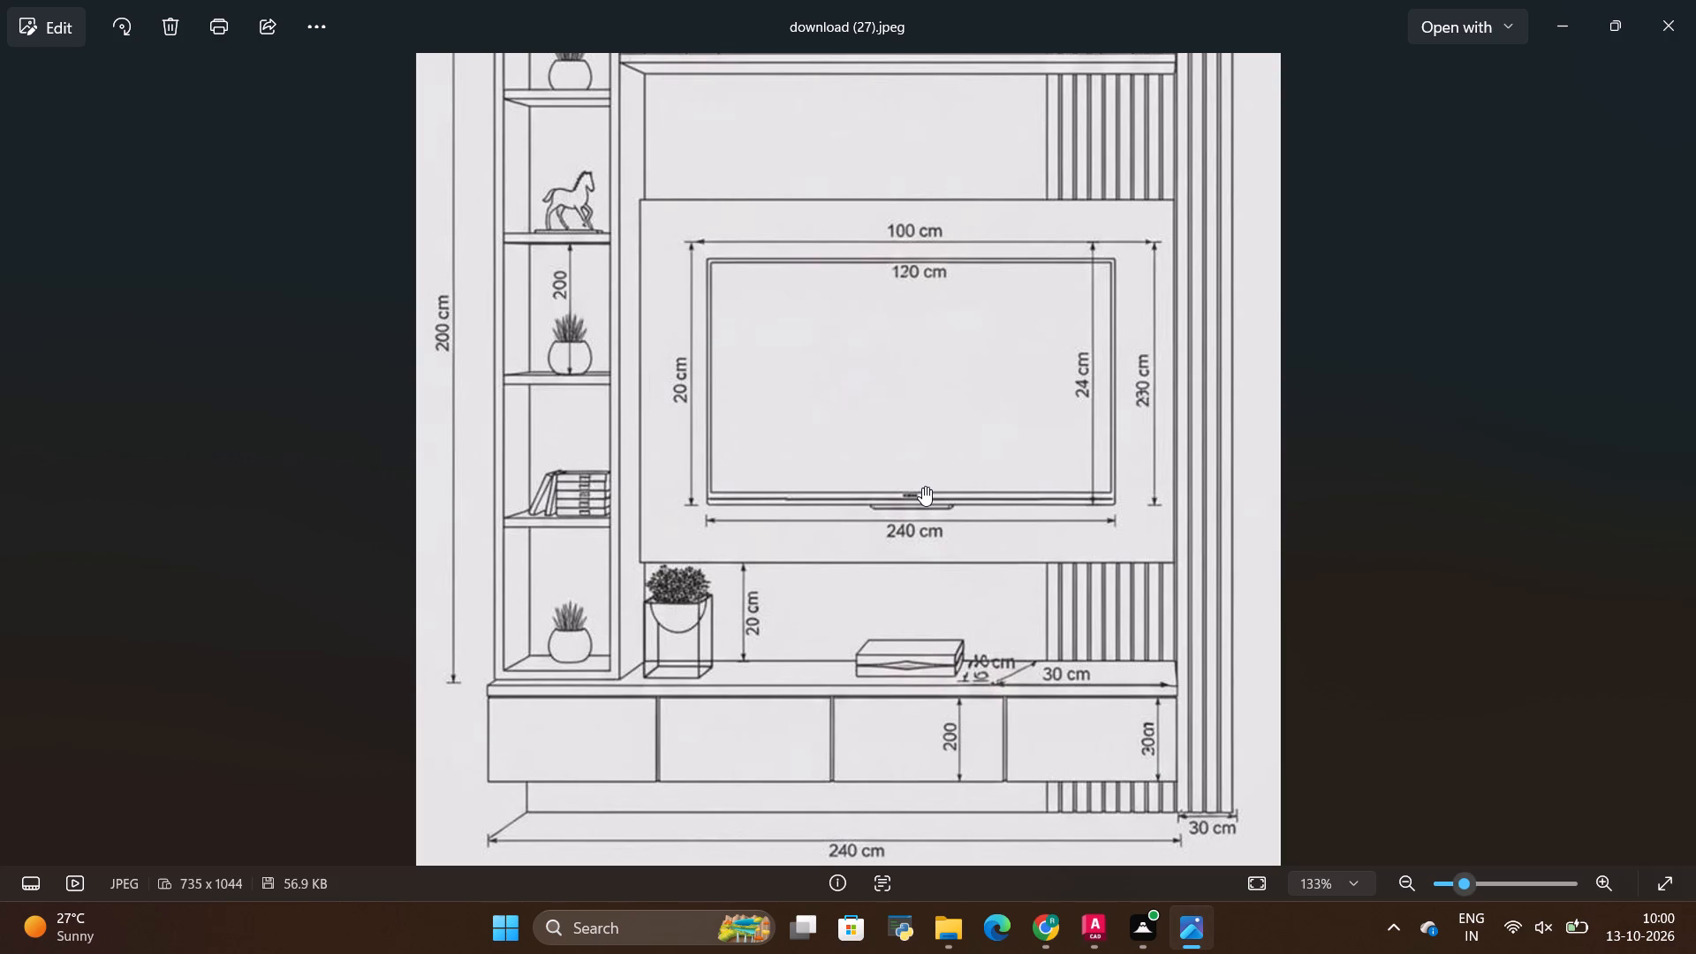
key(alt+Tab)
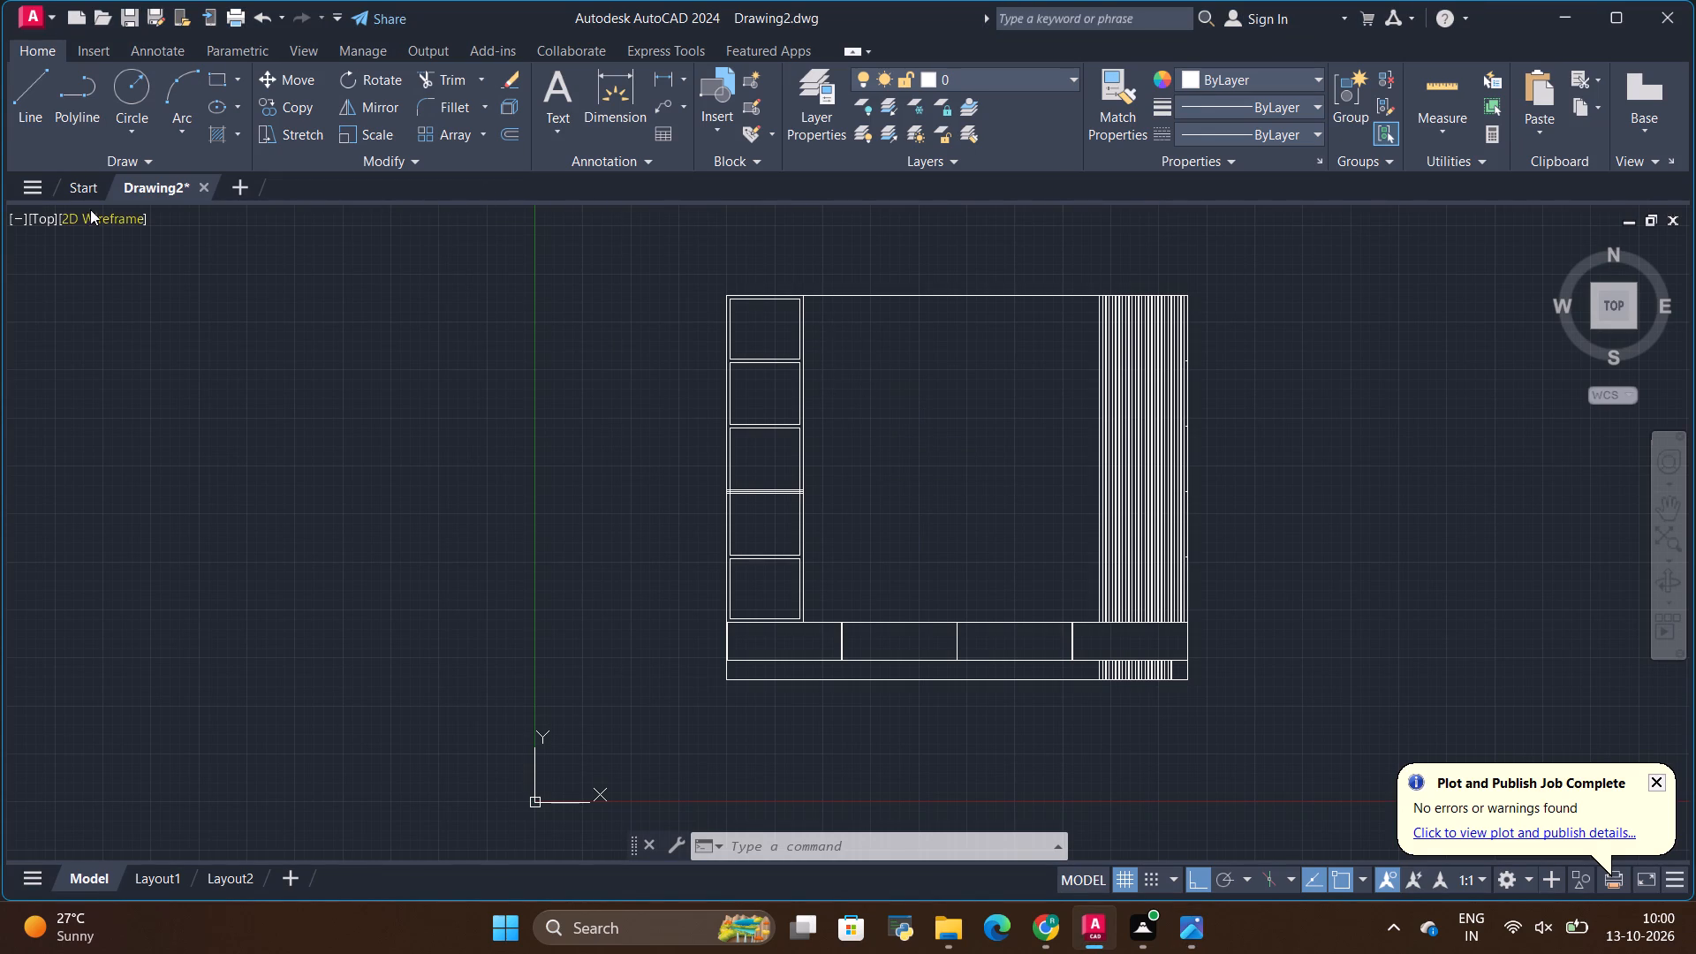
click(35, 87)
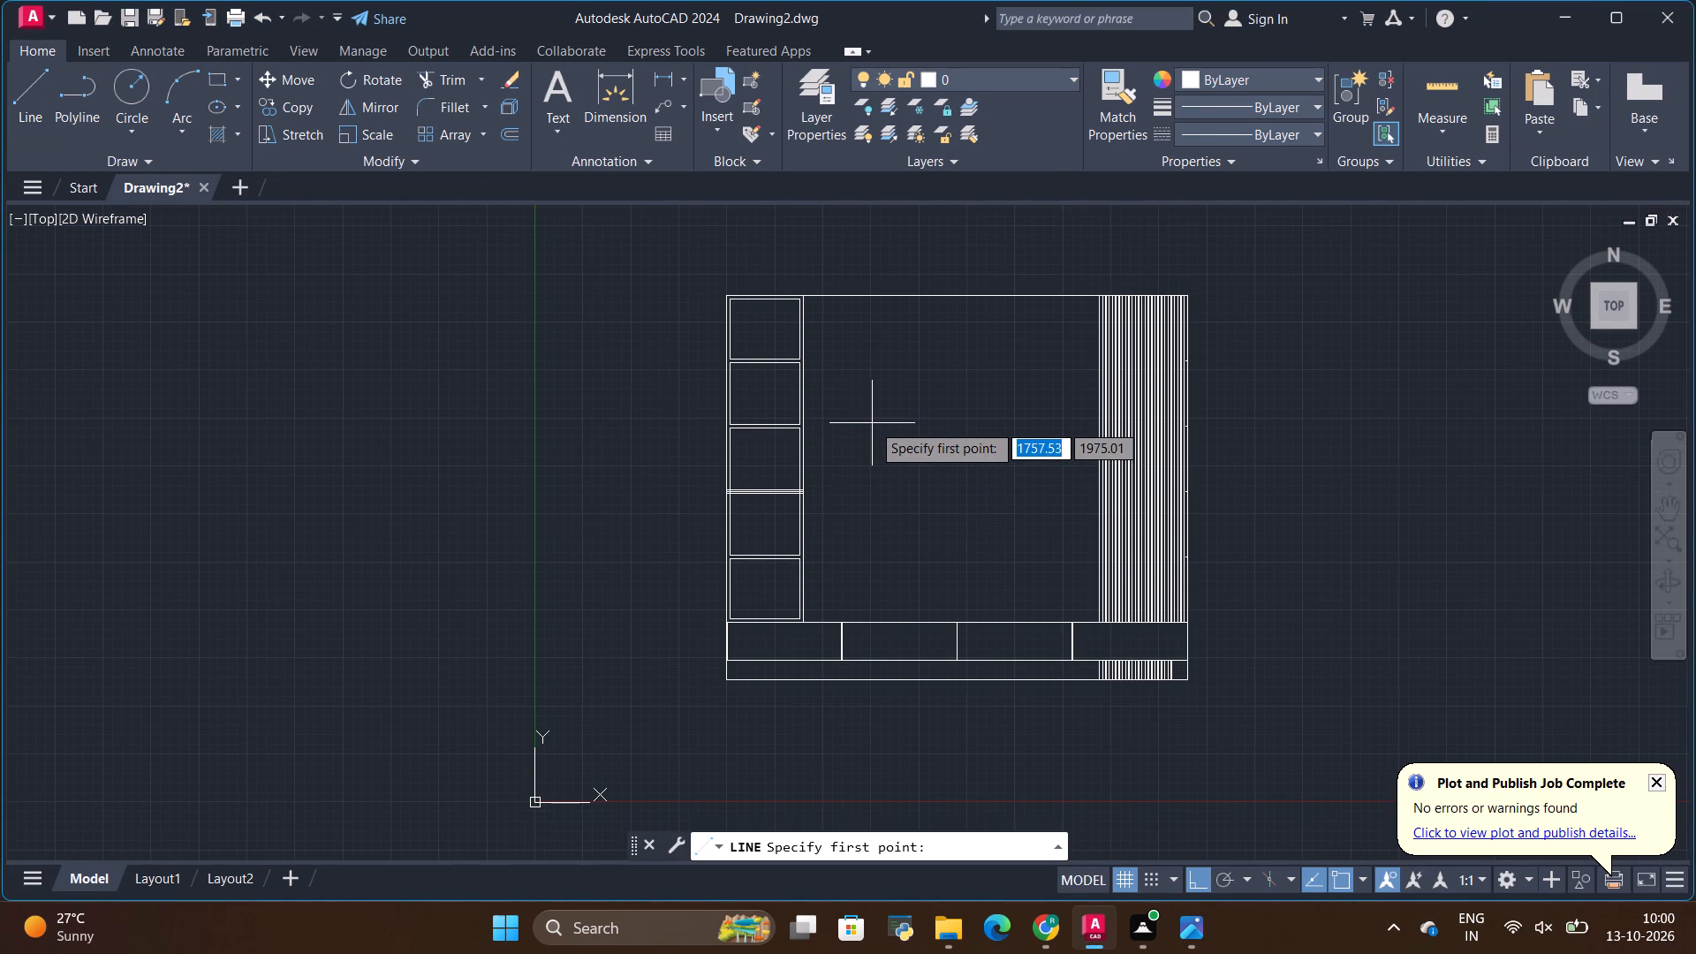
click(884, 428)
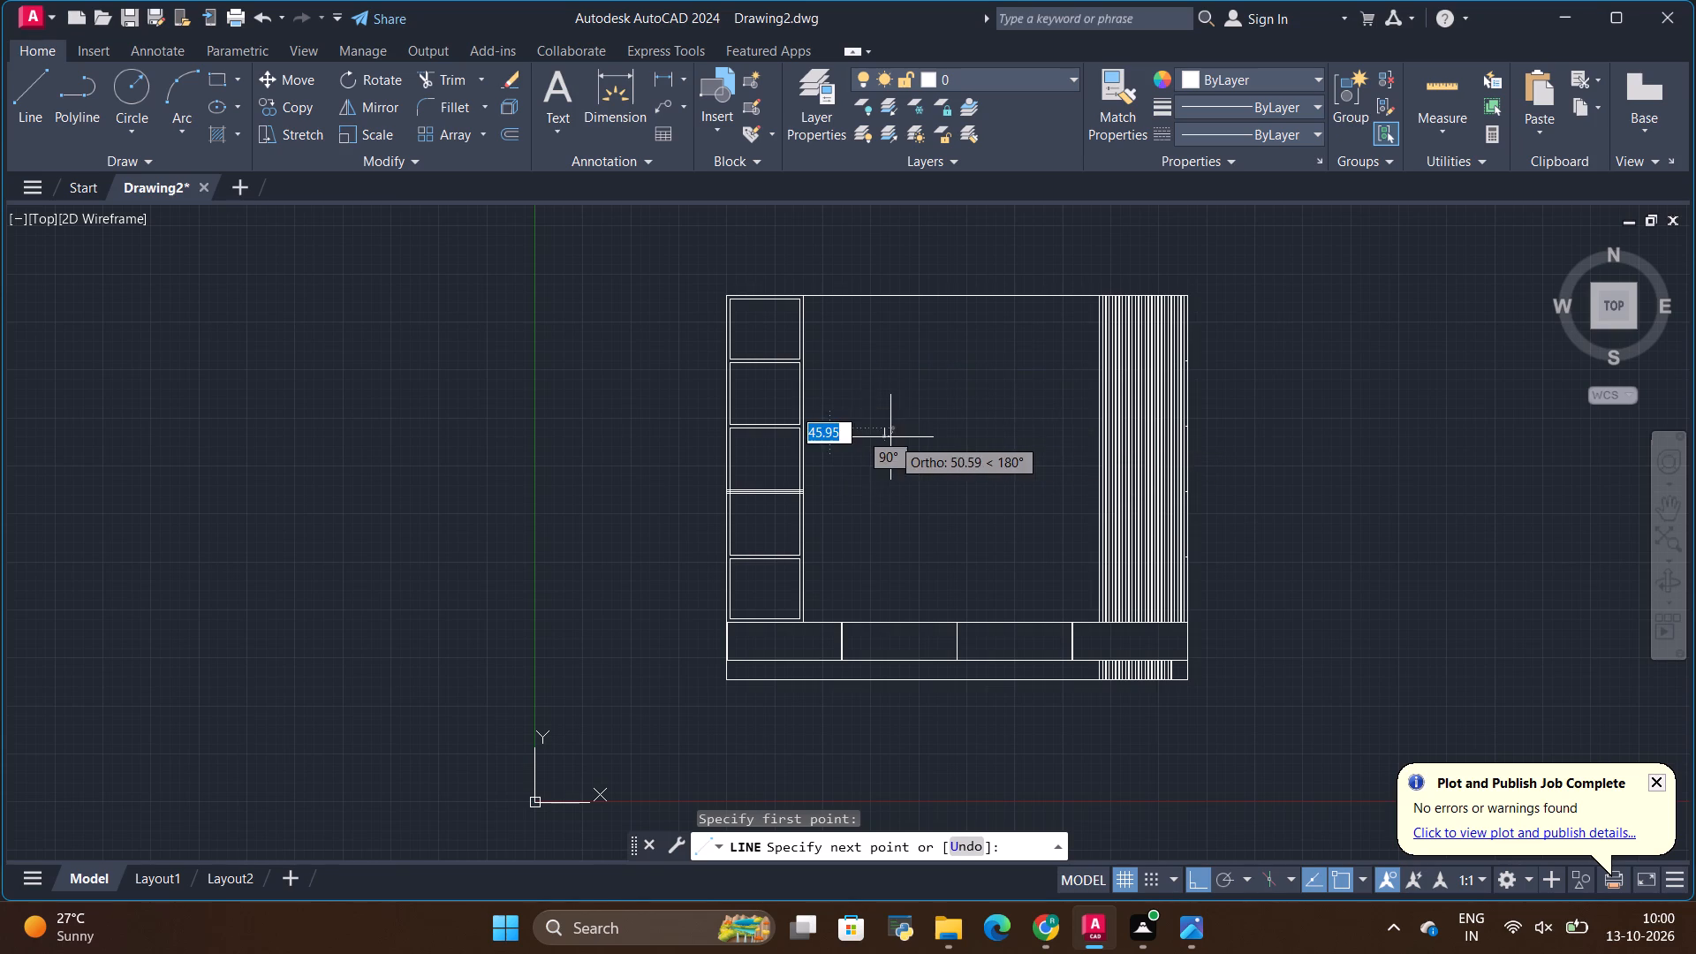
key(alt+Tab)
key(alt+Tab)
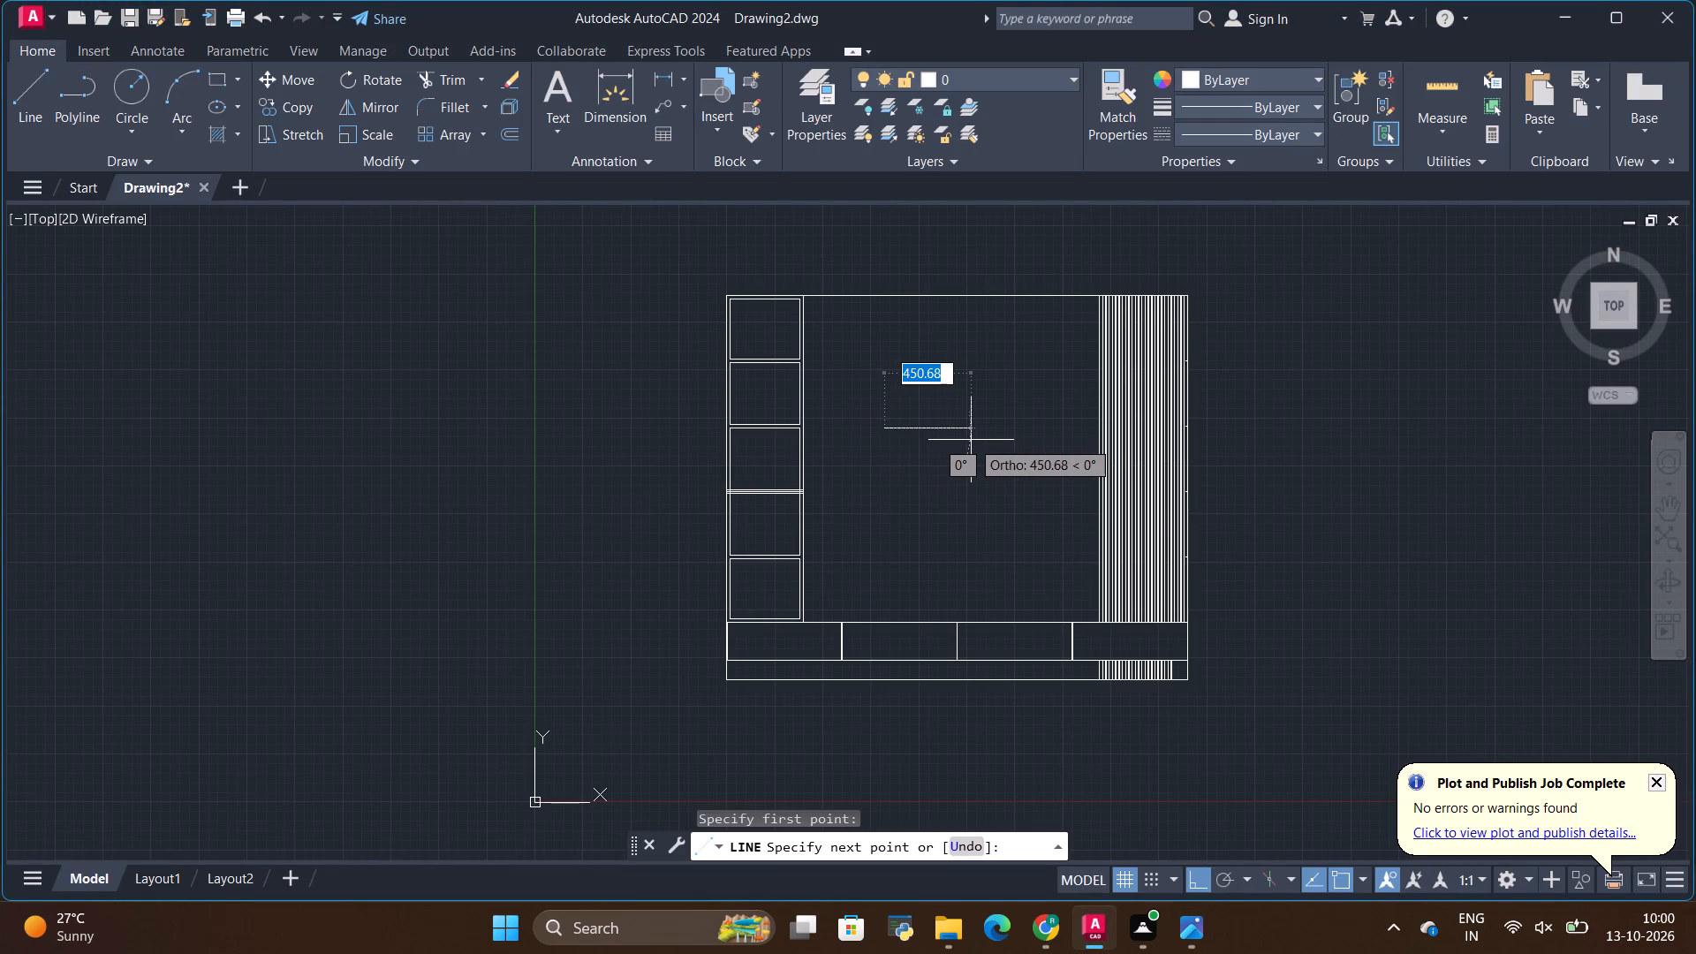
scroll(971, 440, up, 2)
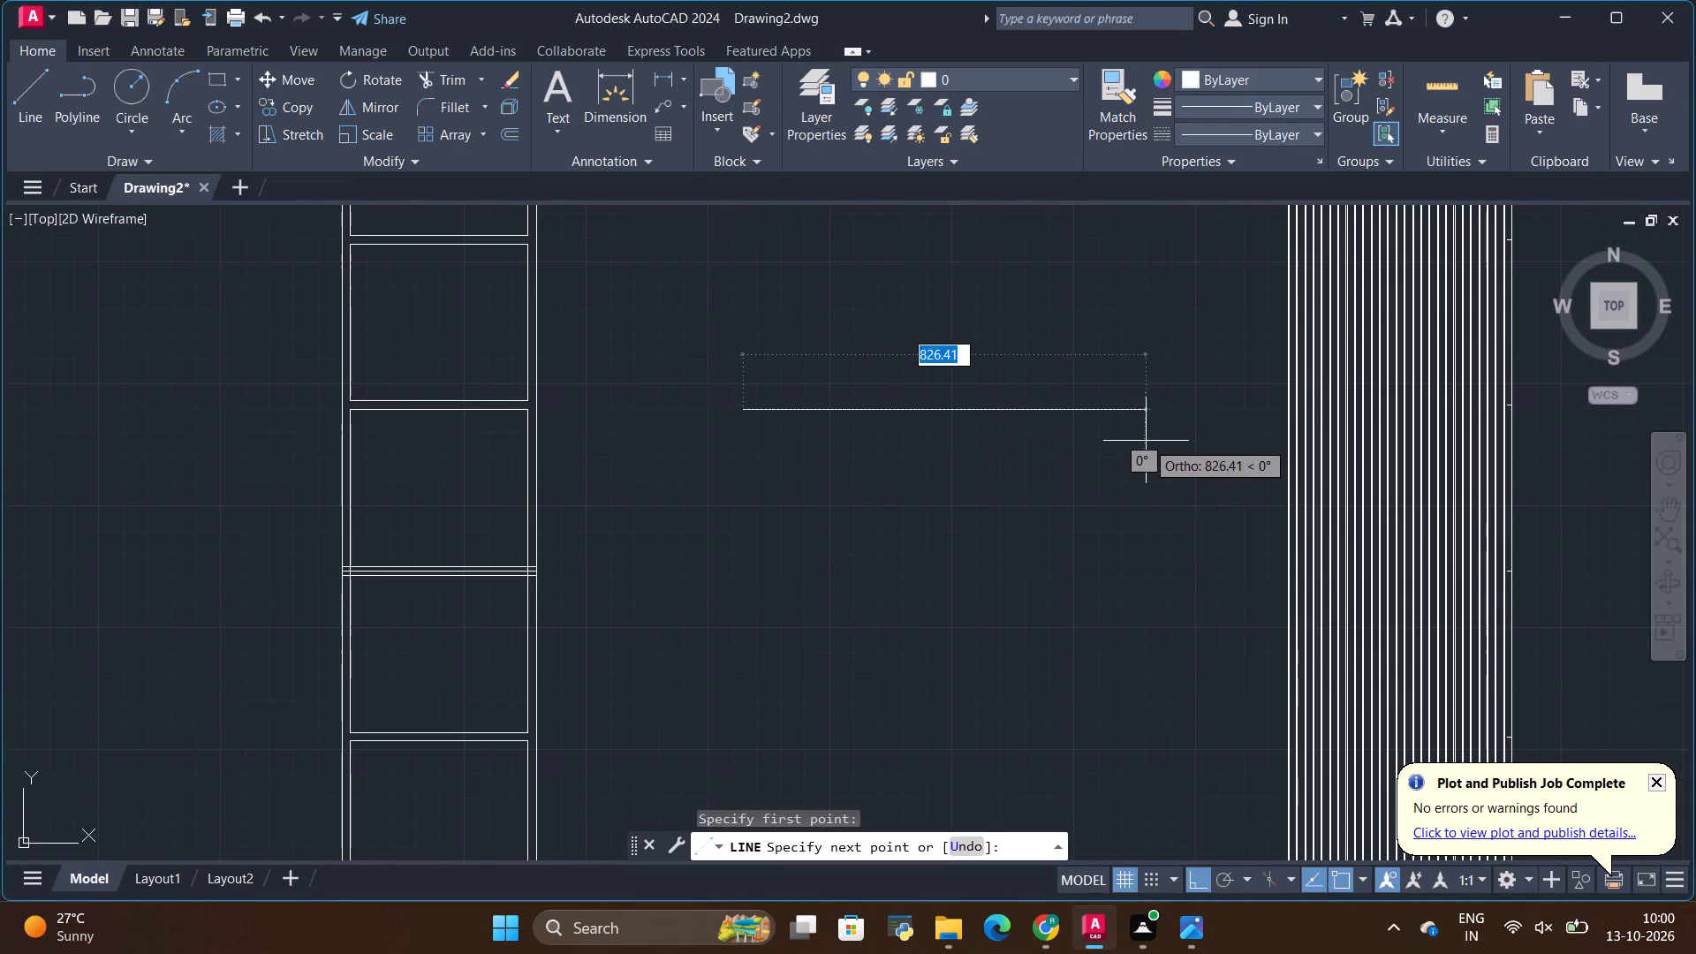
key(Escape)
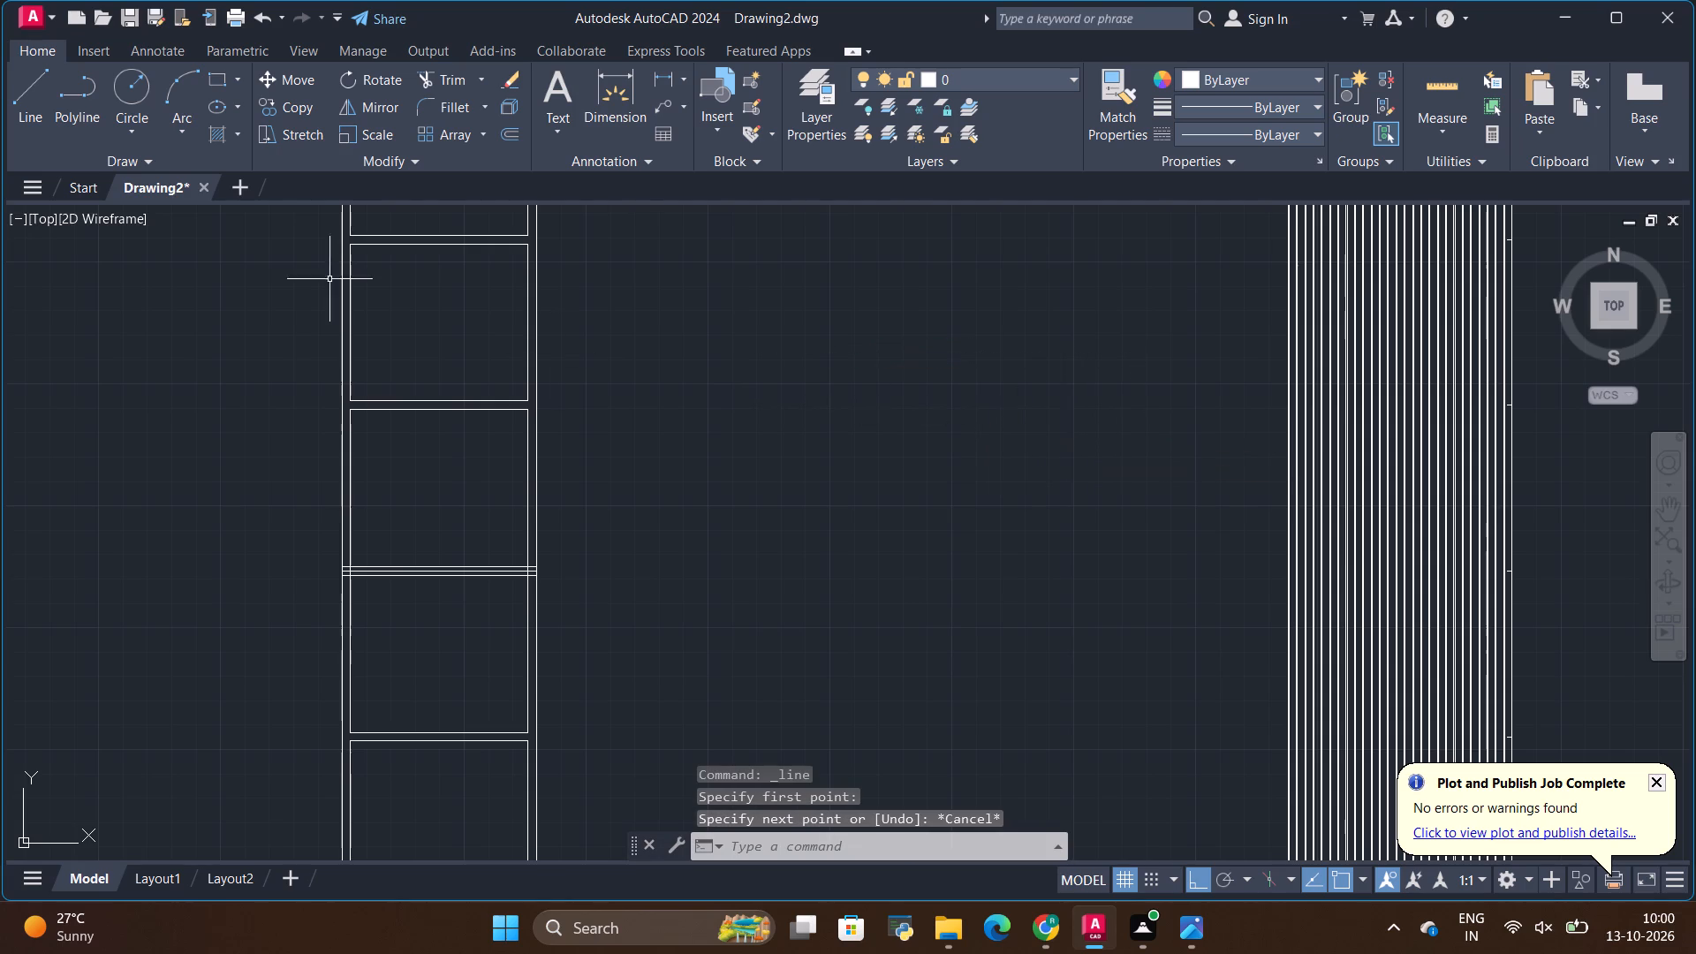
Draw a TV rectangle about 927 by 549 mm in the open area between the shelf column and the slats.
click(219, 79)
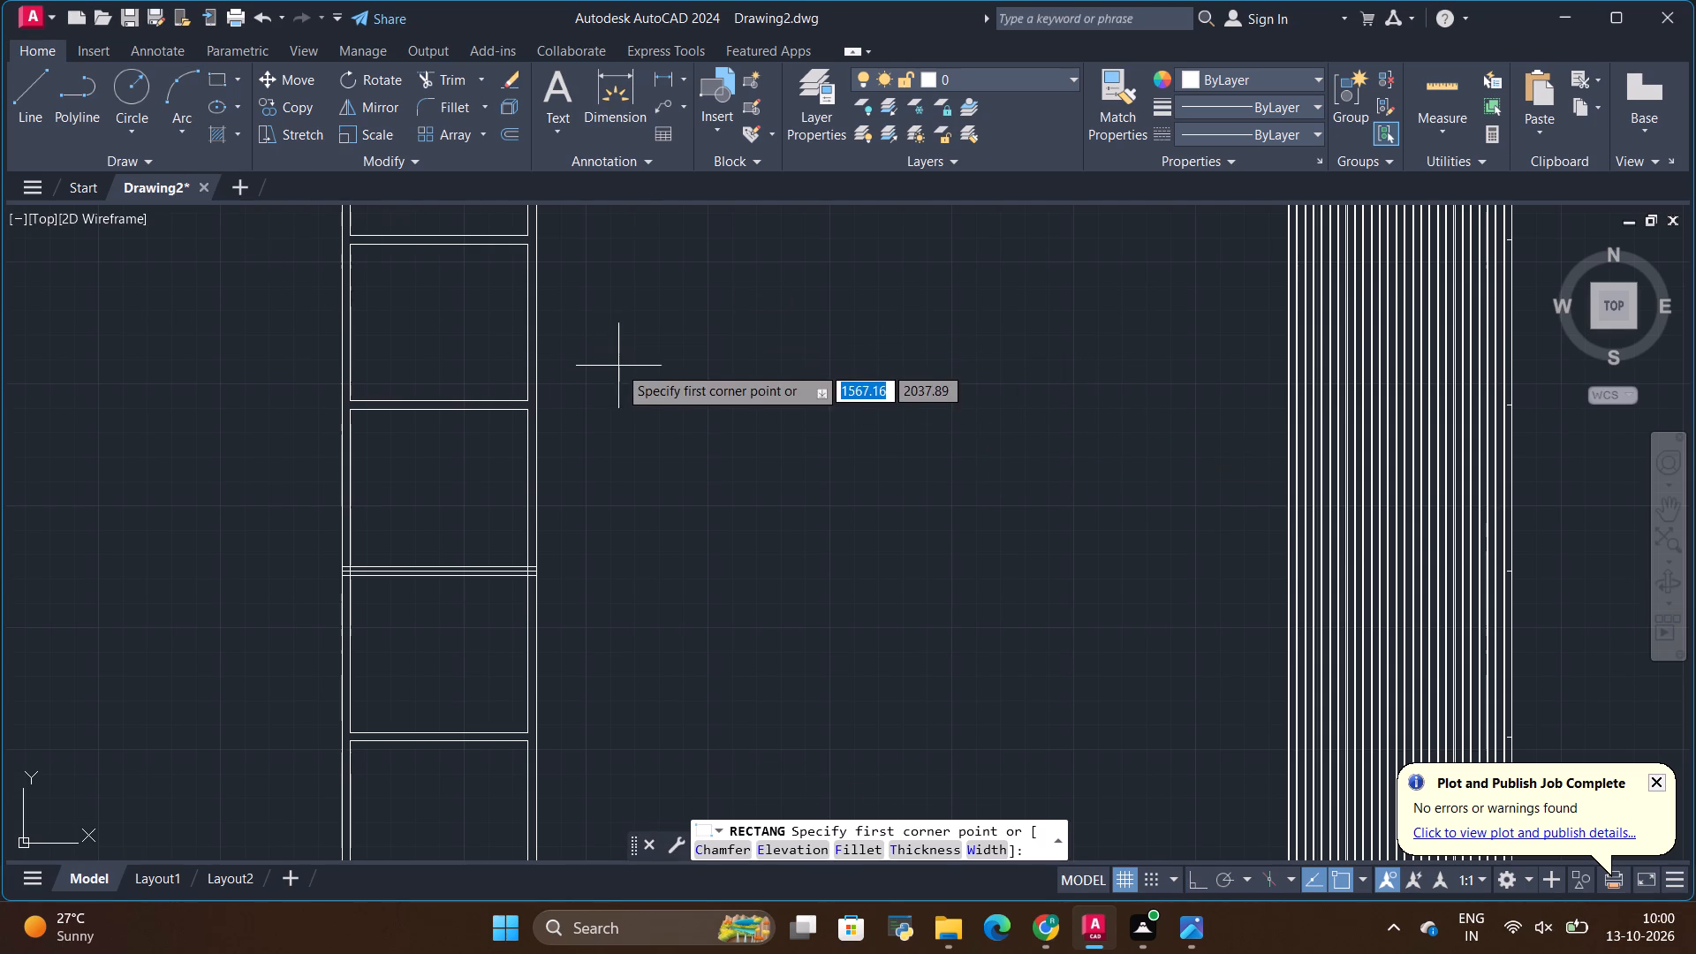
scroll(708, 409, down, 4)
scroll(708, 409, up, 2)
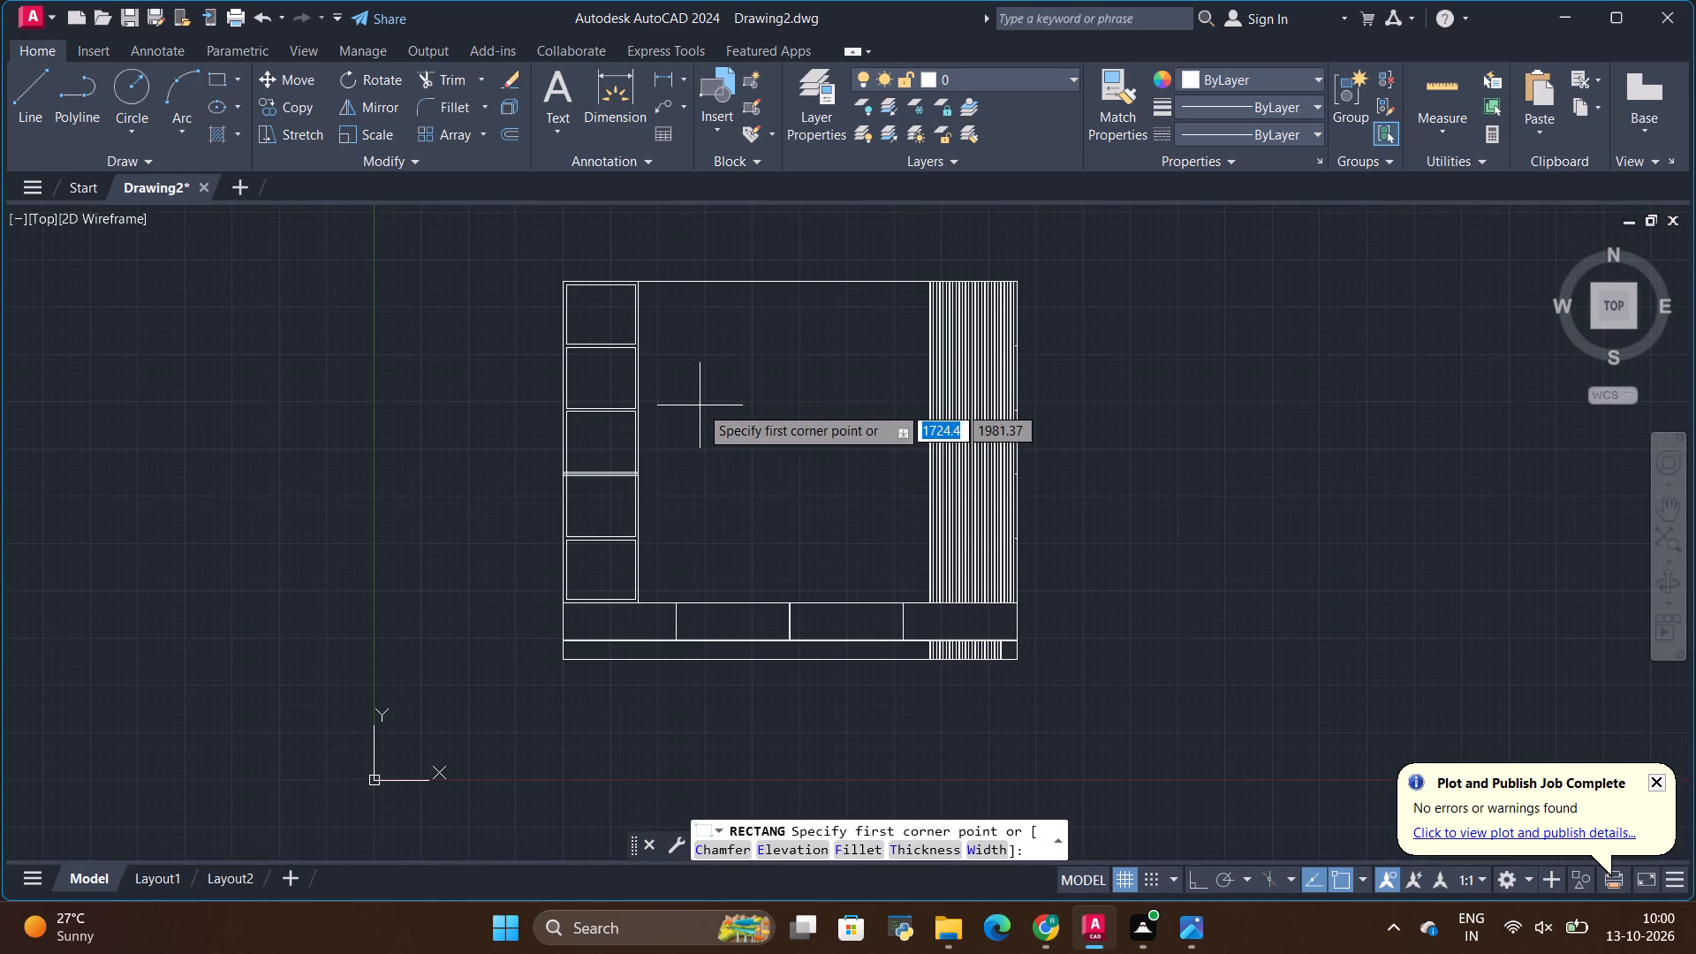
click(700, 405)
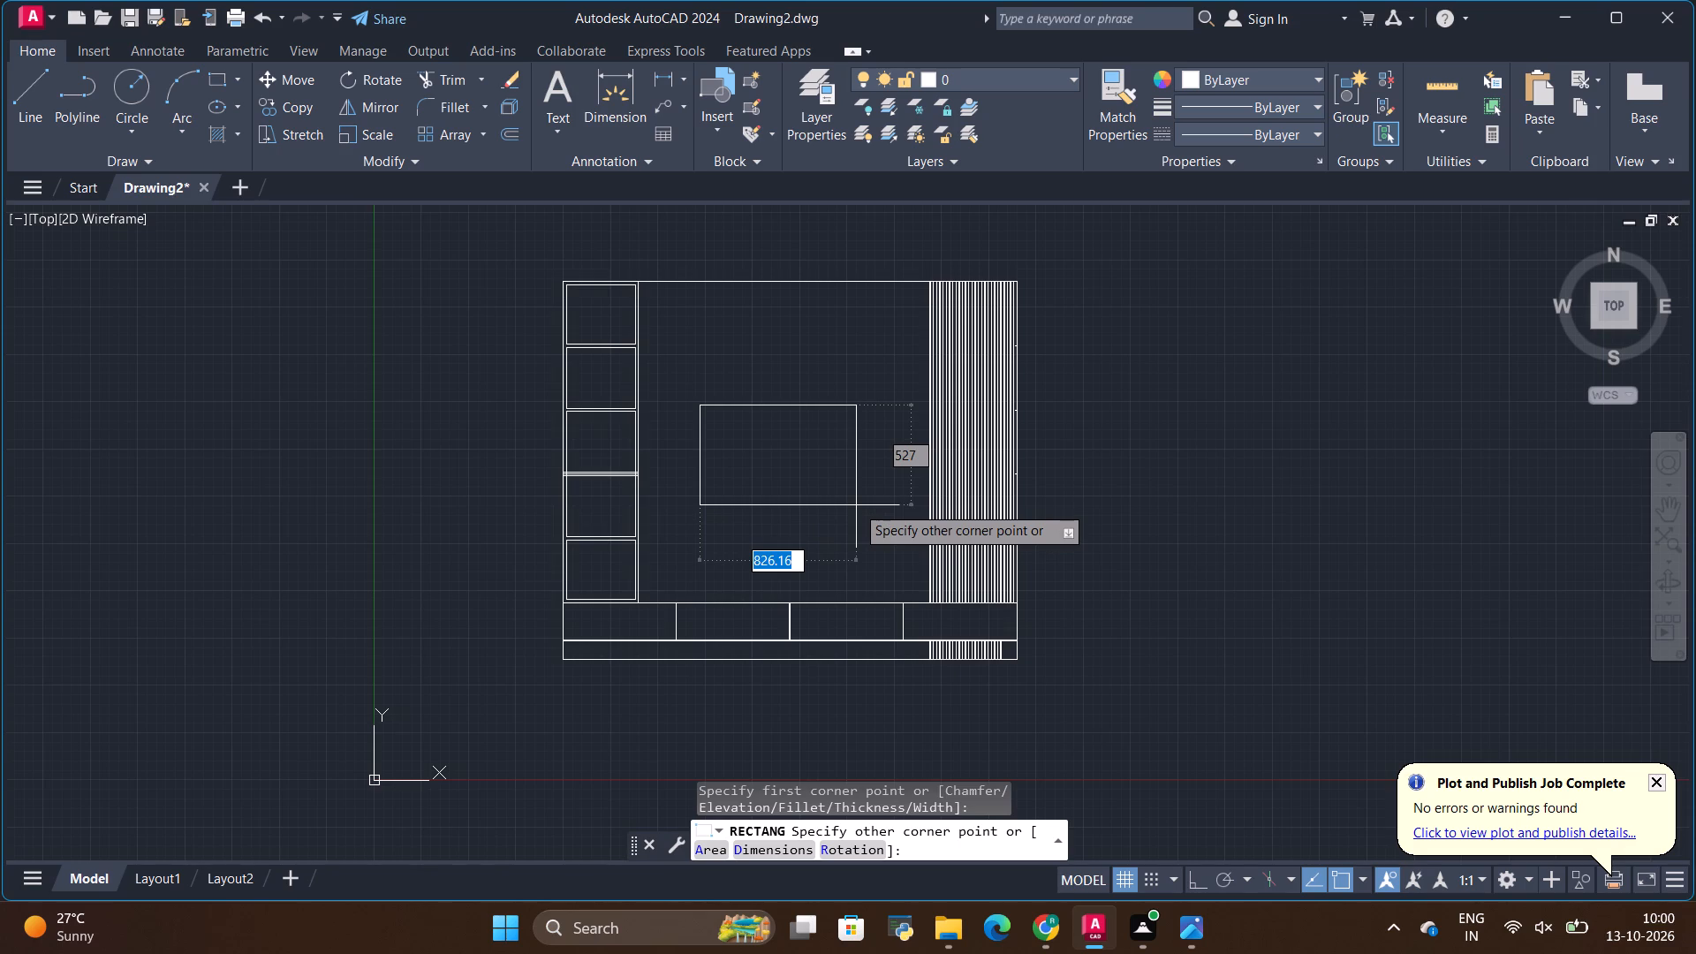
scroll(856, 505, up, 3)
scroll(856, 505, down, 2)
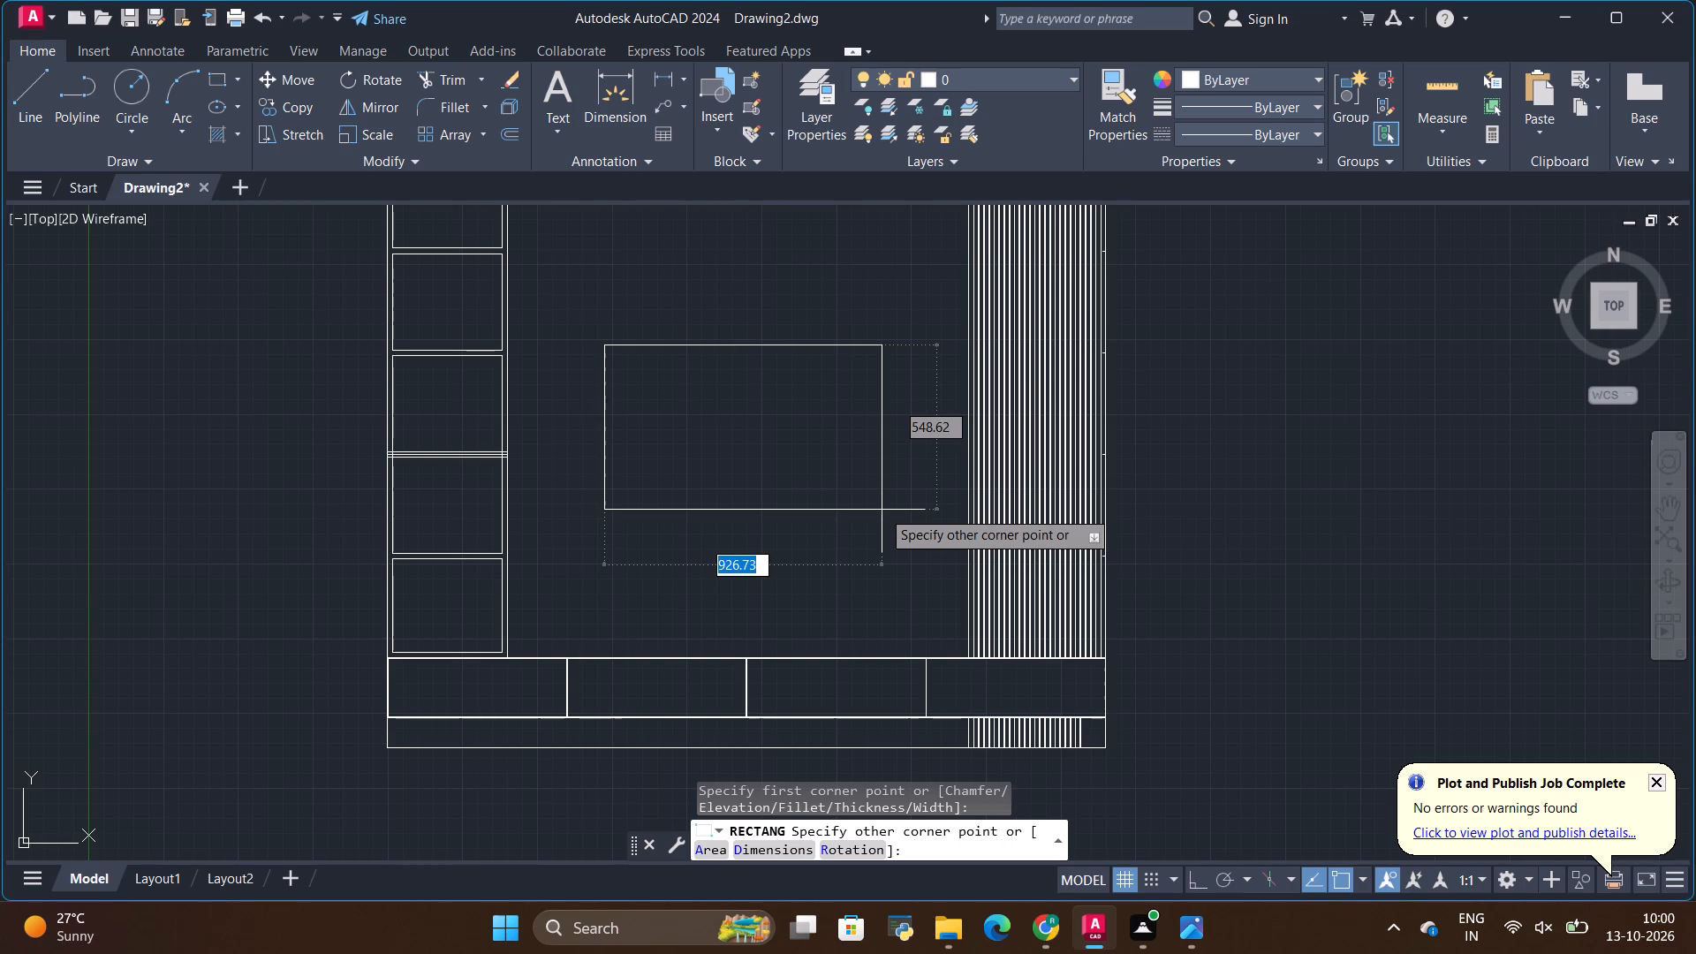
click(882, 510)
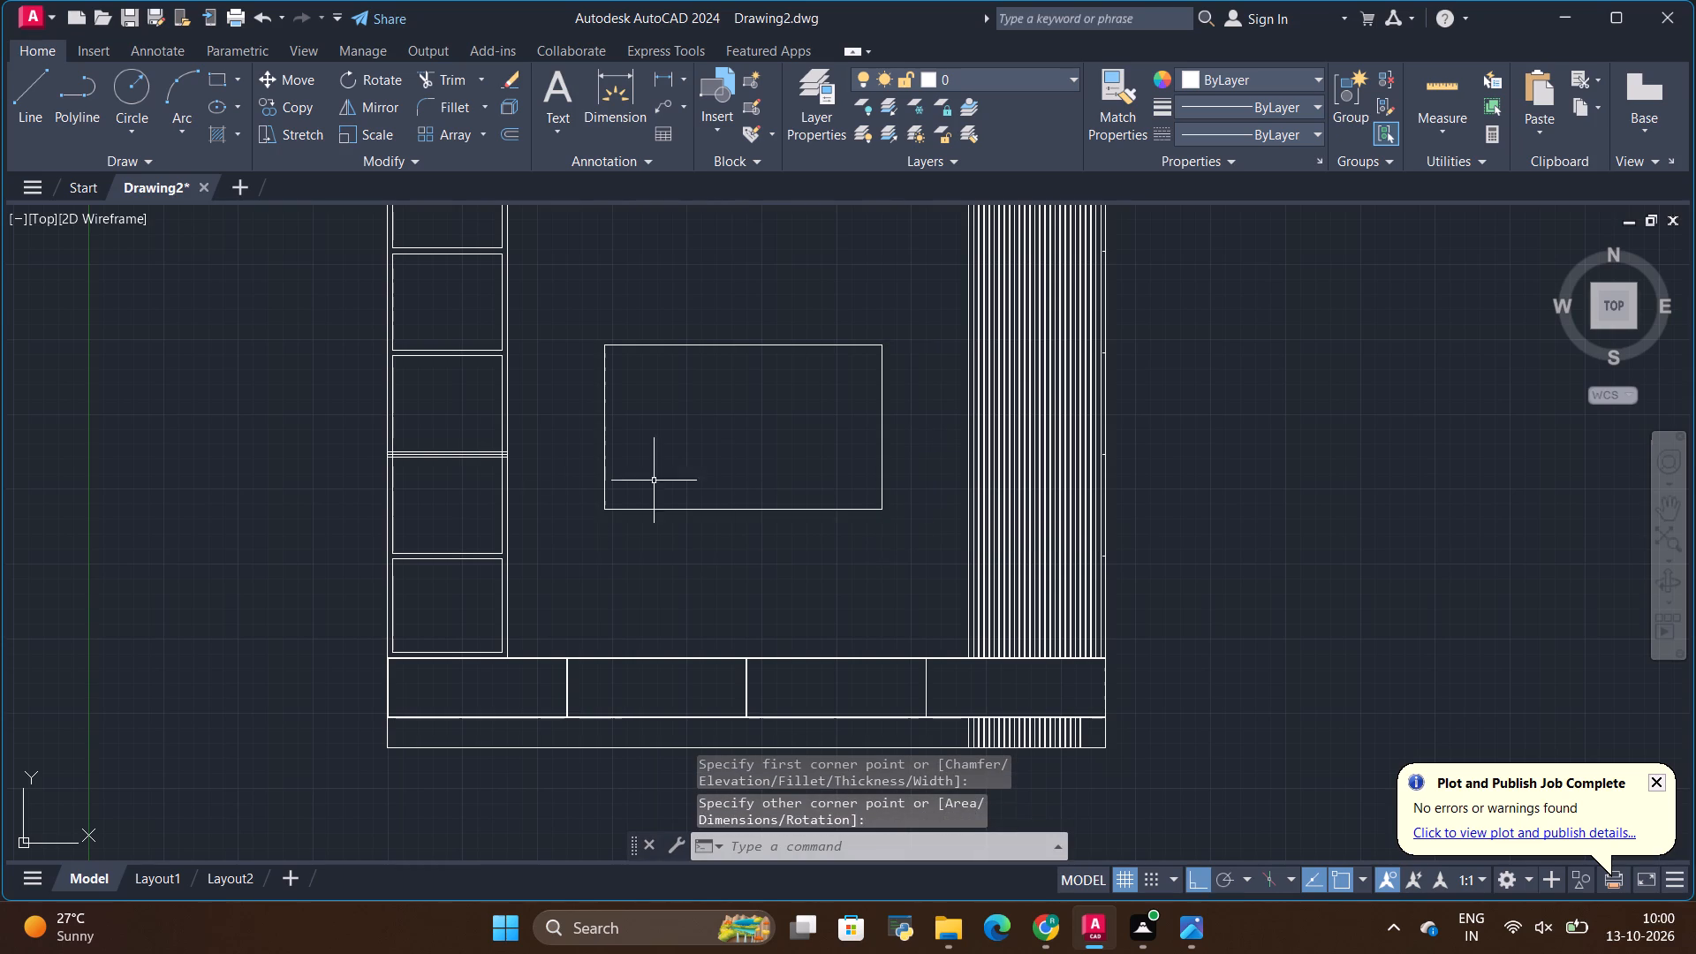
Compare the TV rectangle's size and position in the unit with the TV in the reference image.
scroll(568, 483, down, 1)
key(alt+Tab)
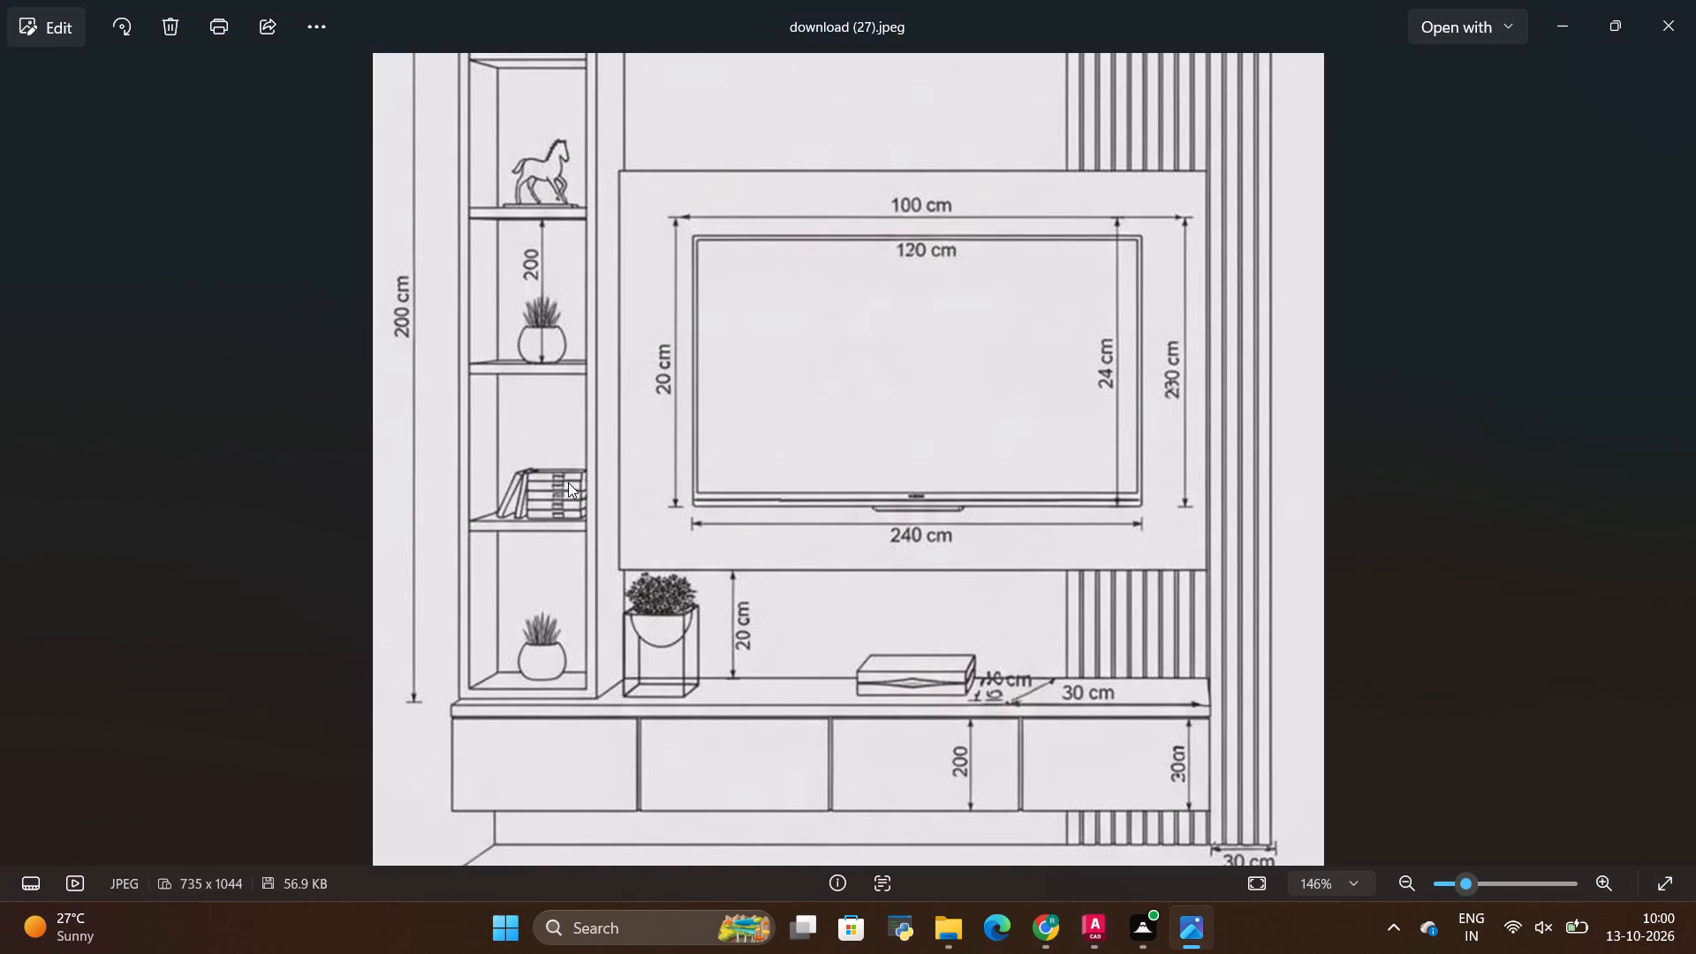
key(alt+Tab)
key(alt+Tab)
key(alt+Tab)
scroll(746, 515, down, 2)
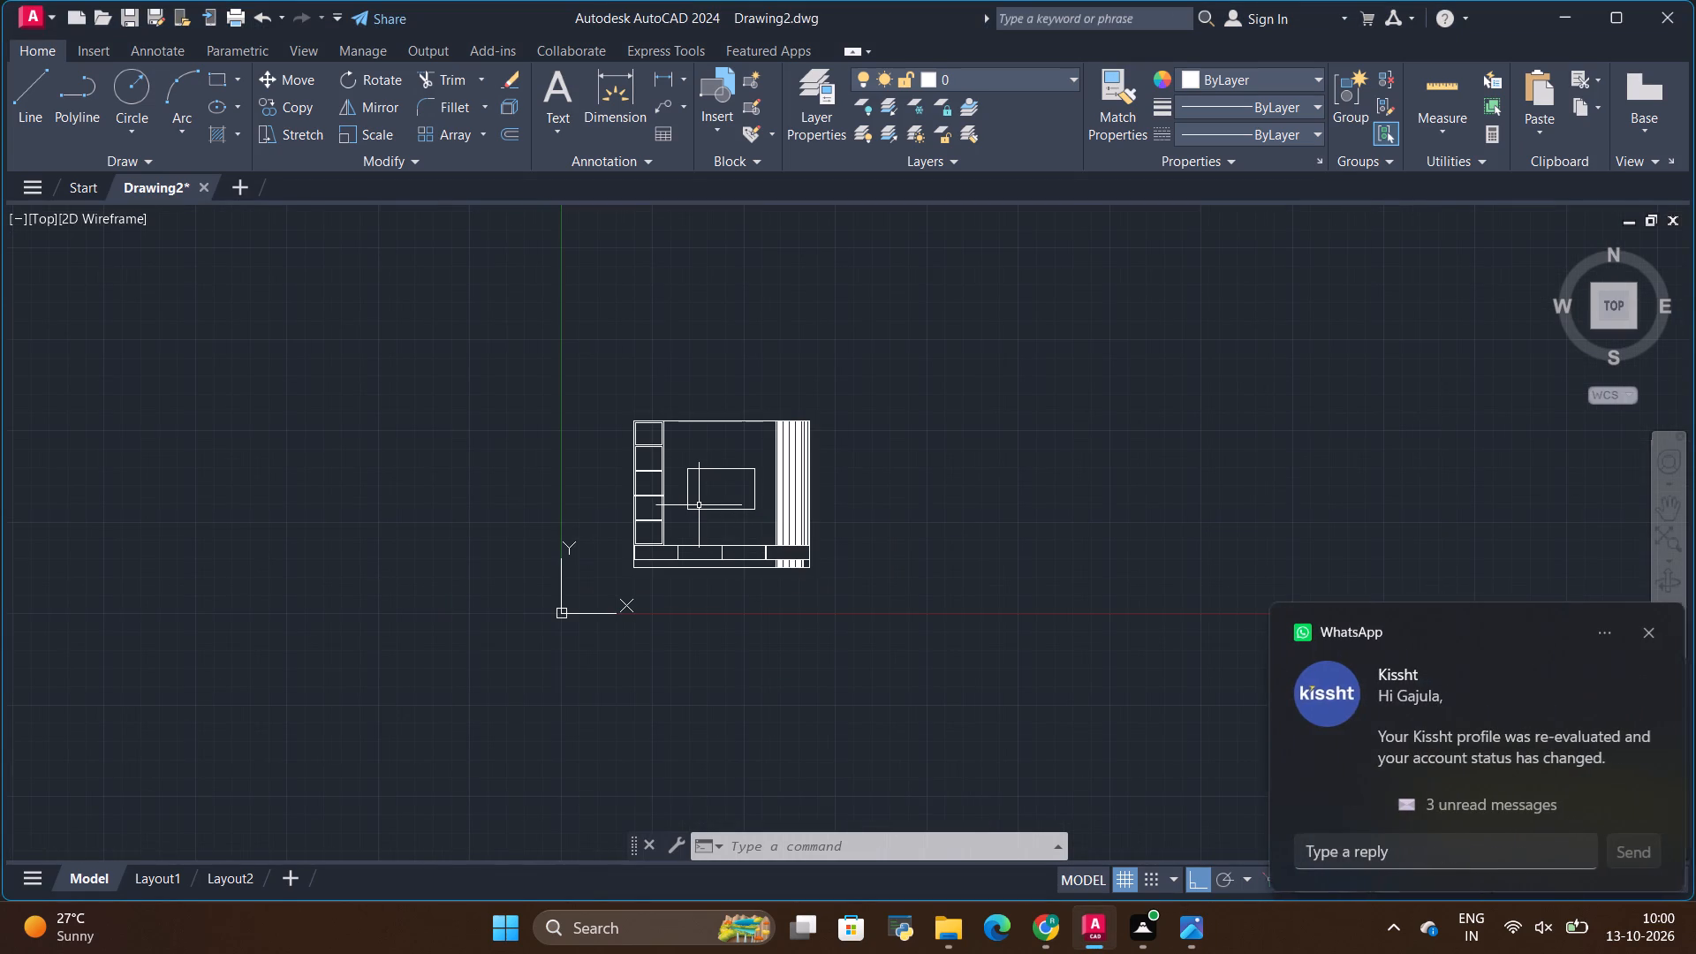
click(1657, 631)
scroll(739, 491, up, 2)
key(alt+Tab)
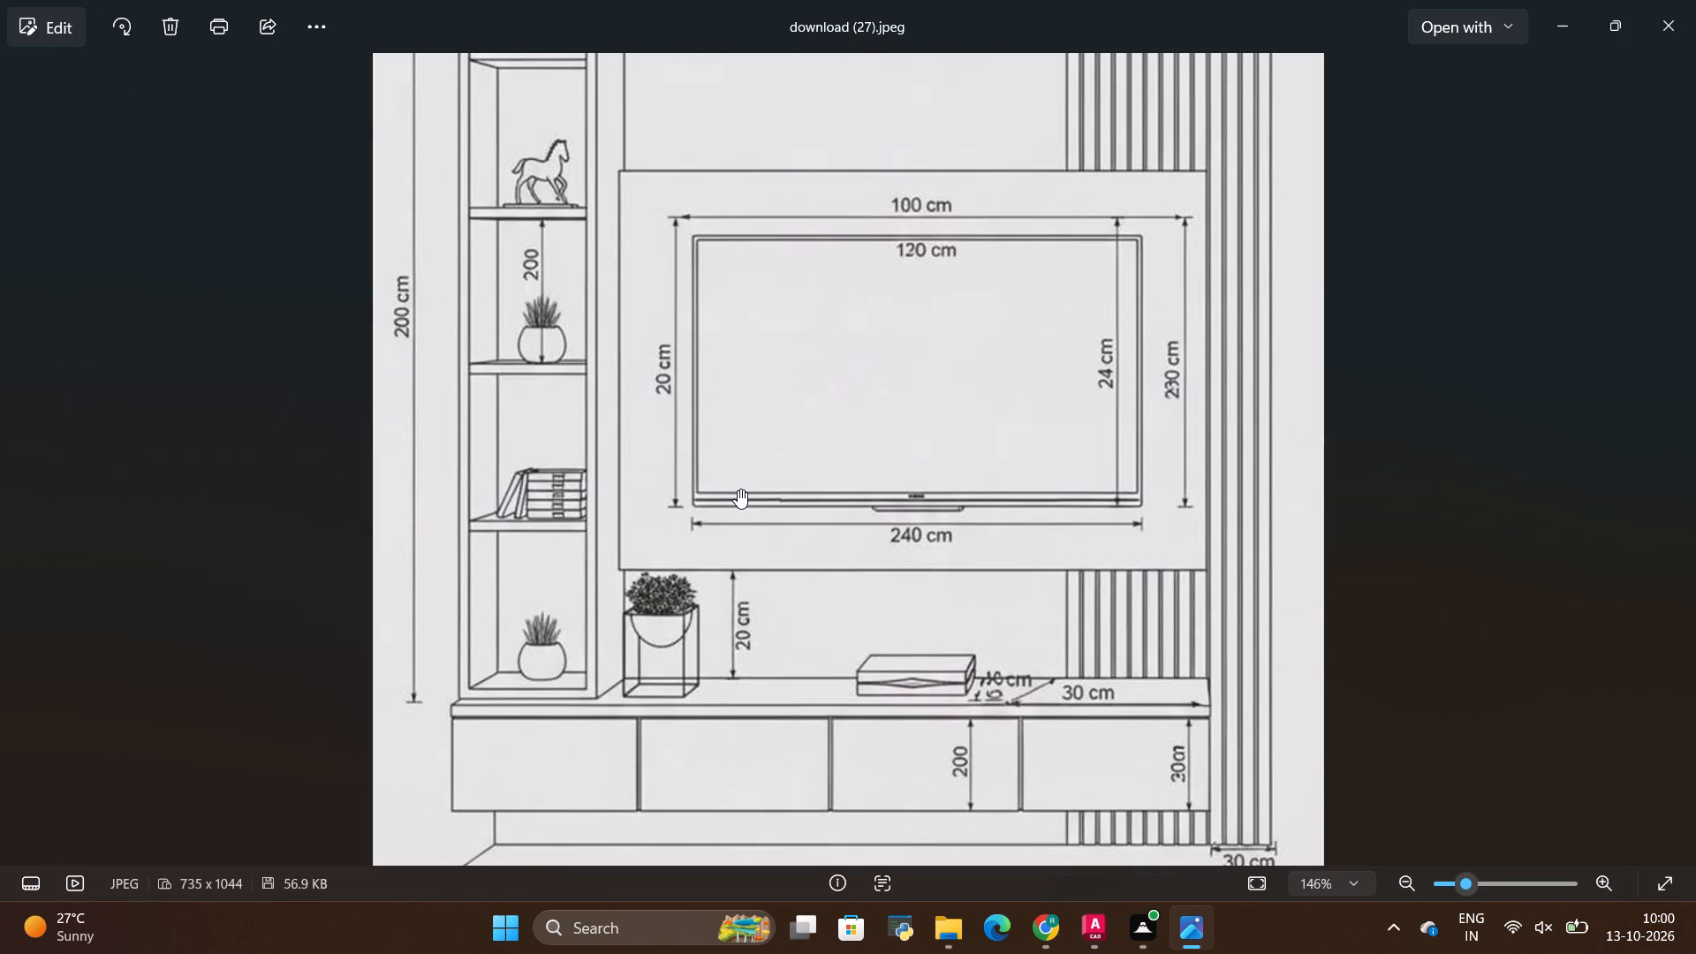
key(alt+Tab)
key(alt+Tab)
key(alt+Tab)
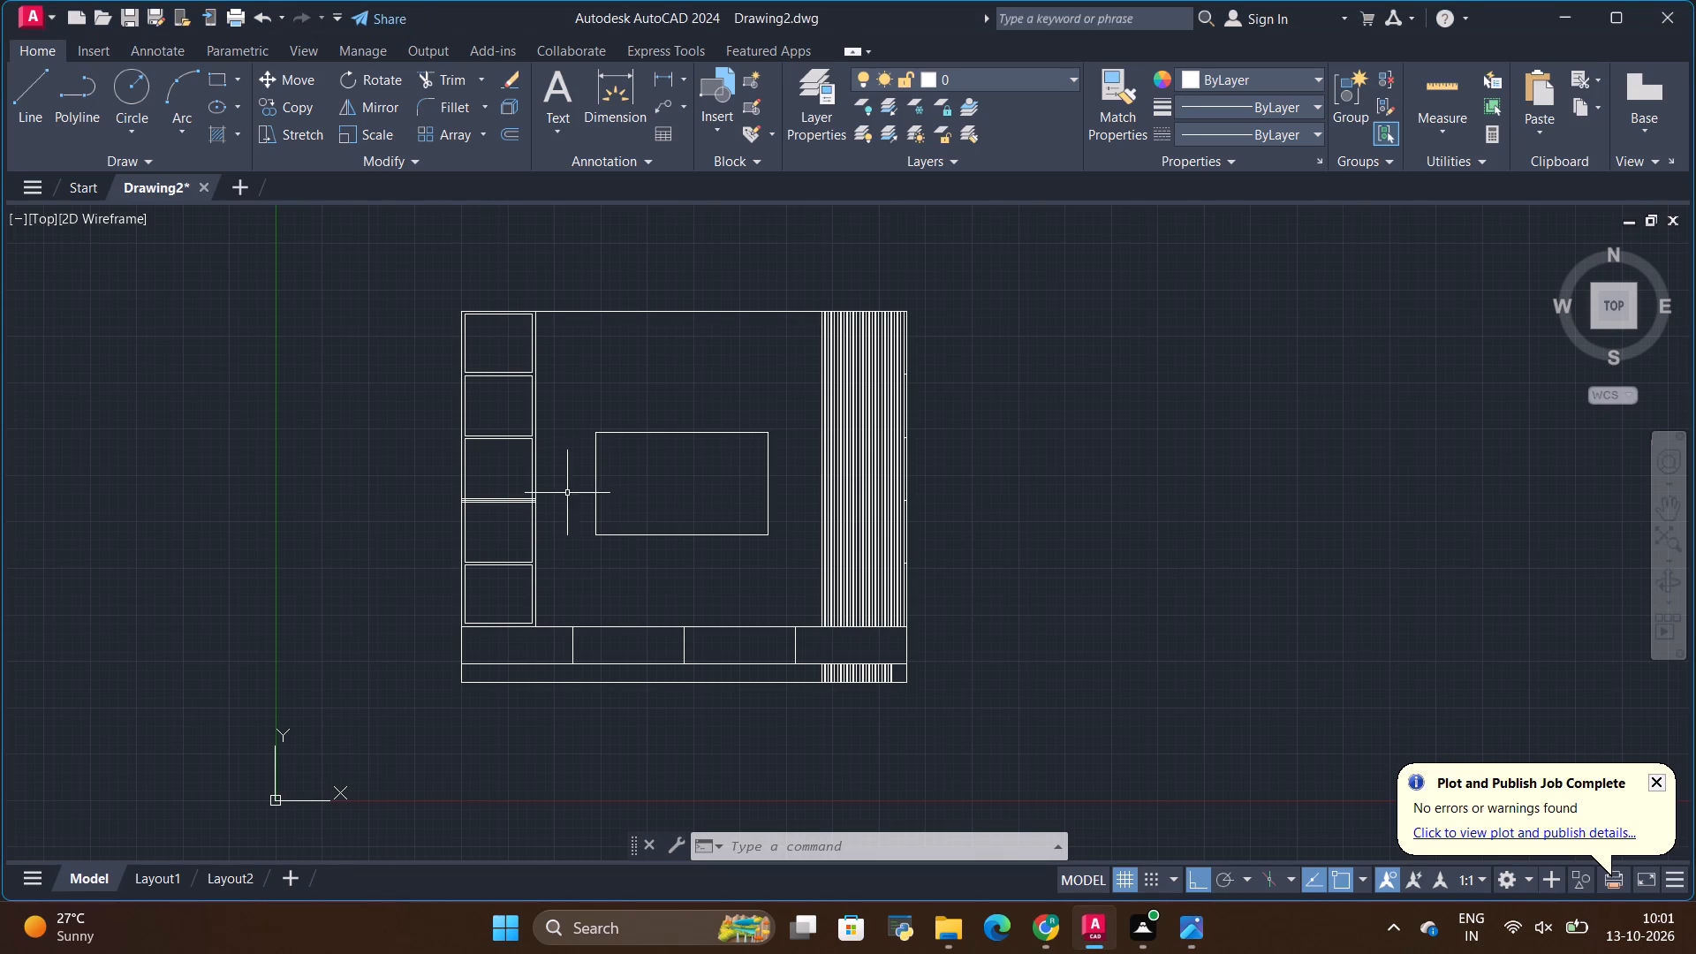
scroll(622, 467, down, 1)
scroll(624, 466, up, 2)
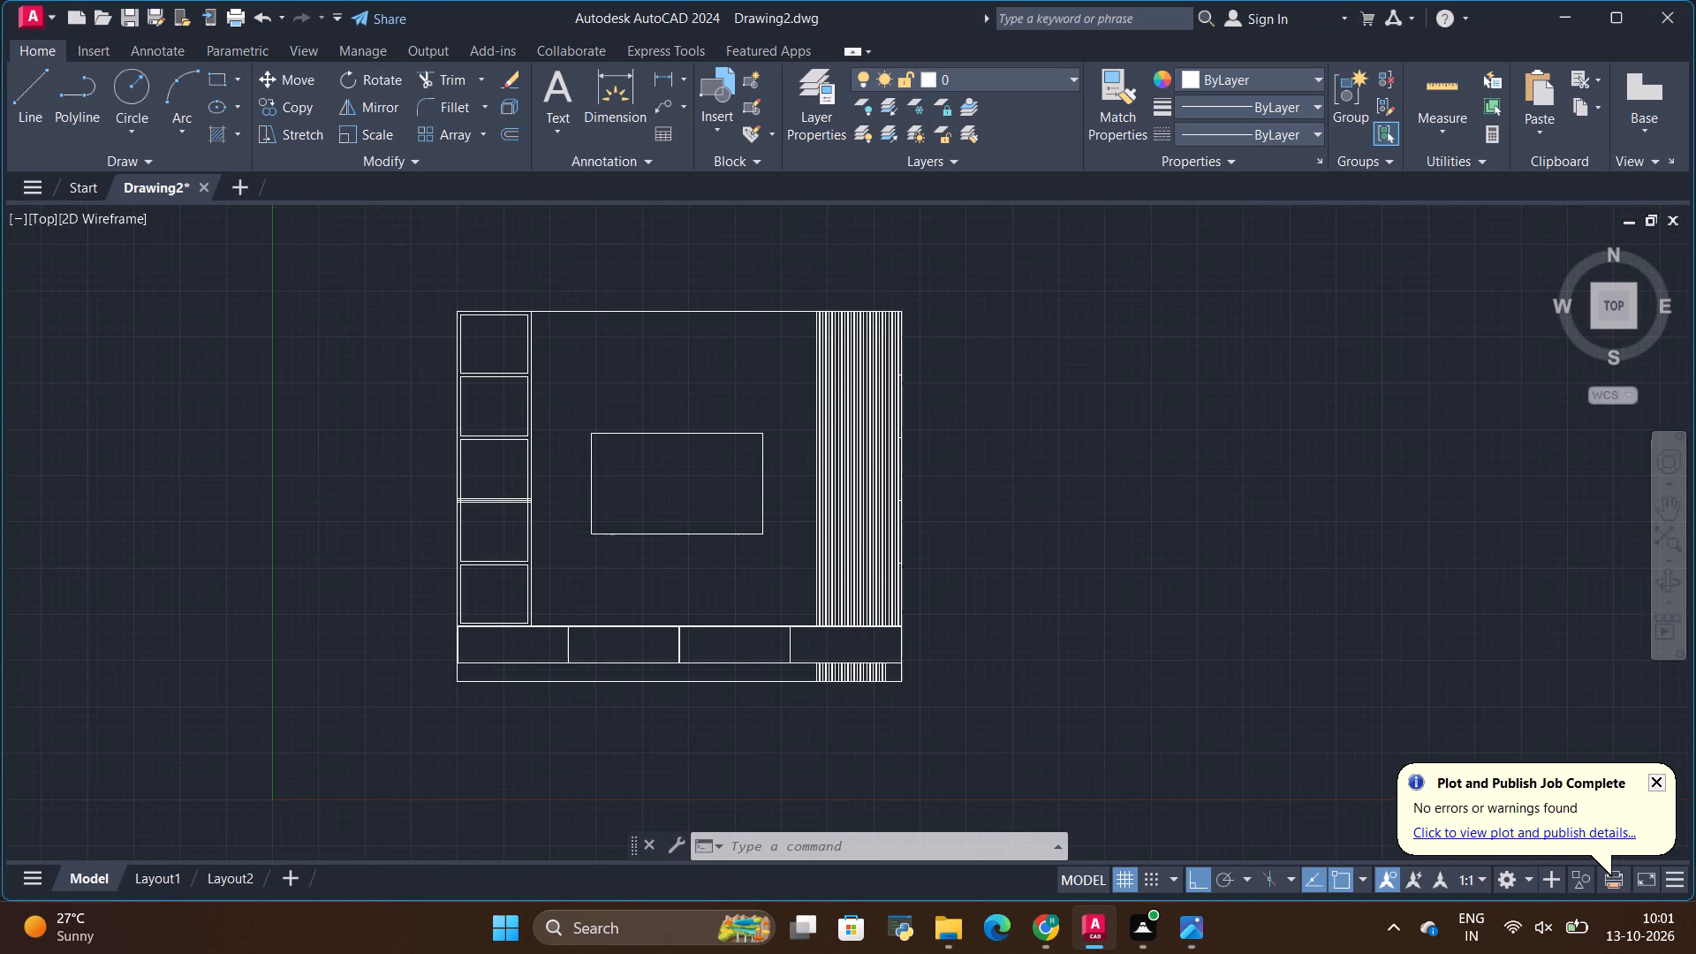
scroll(624, 466, down, 1)
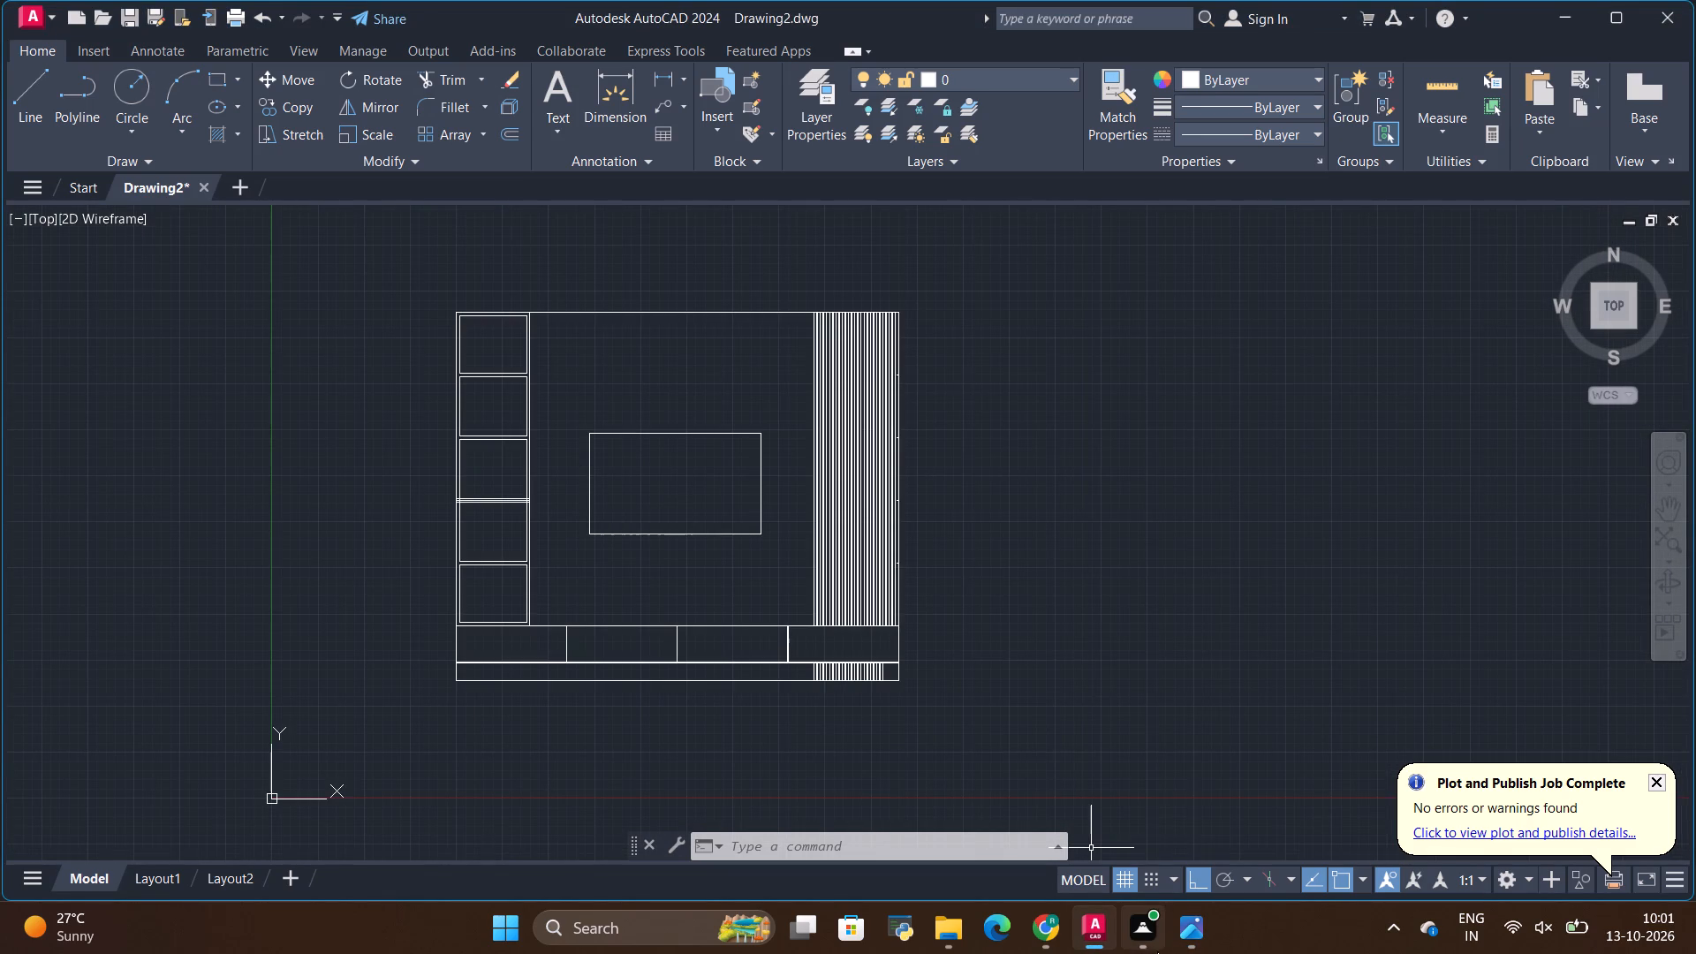
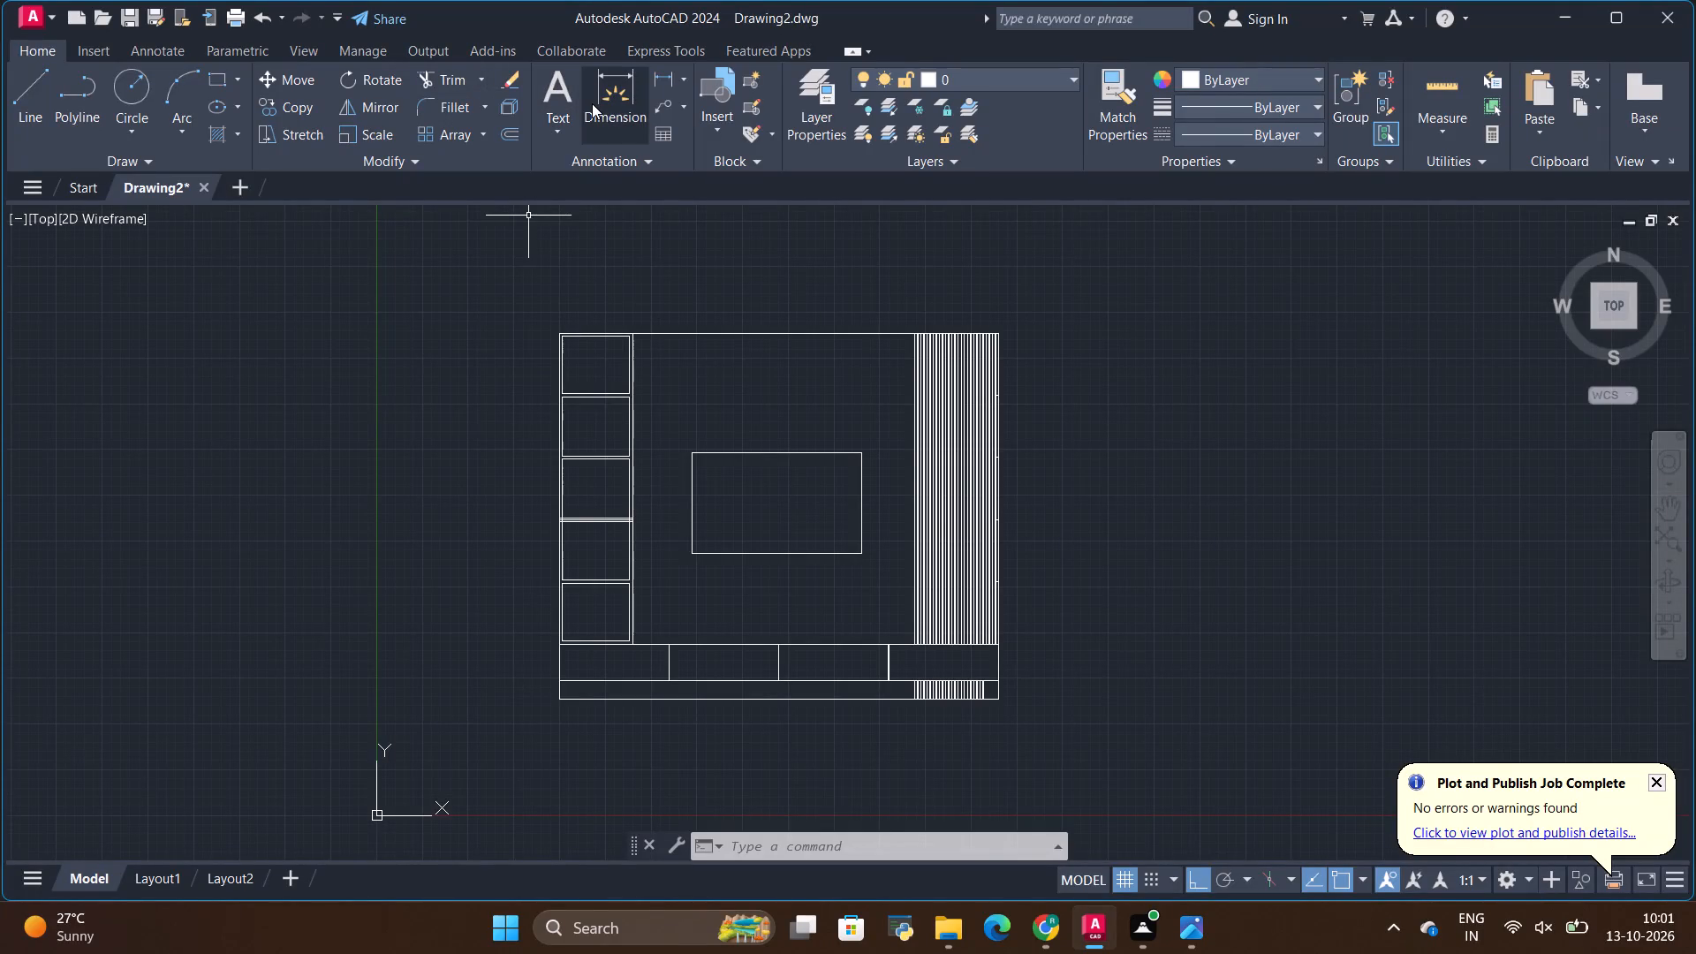
Dimension the TV unit's overall width from its top-left to top-right corner, placing the dimension just above the top edge.
click(592, 103)
scroll(608, 311, up, 1)
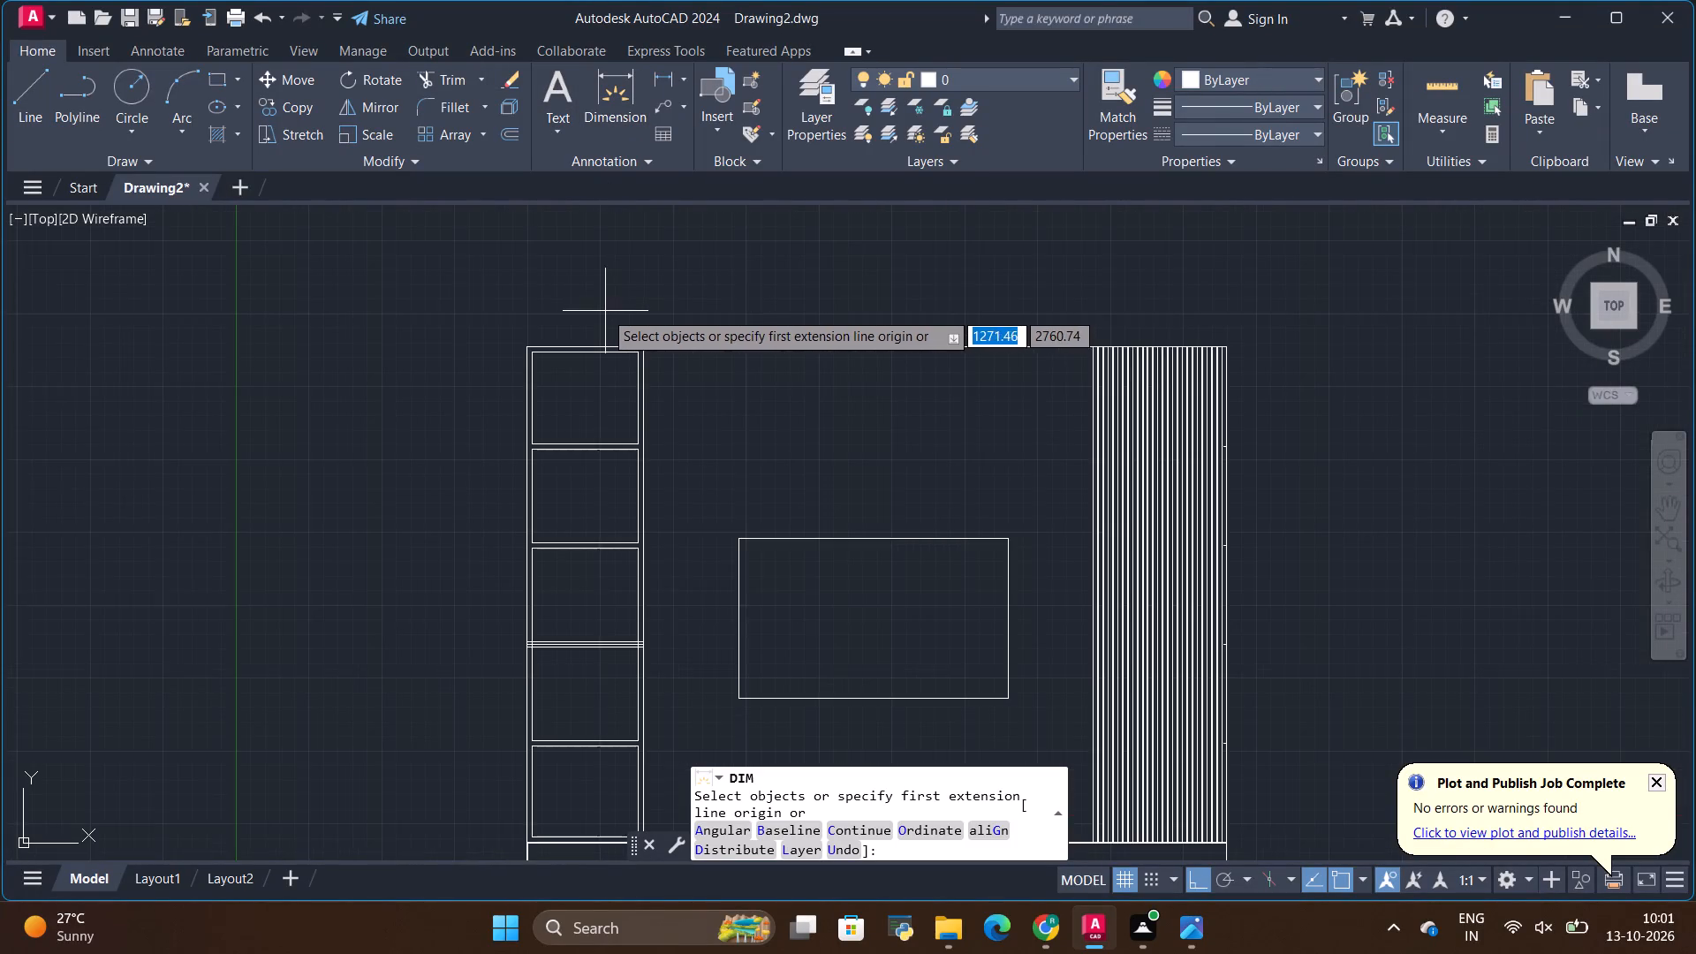
scroll(588, 310, up, 2)
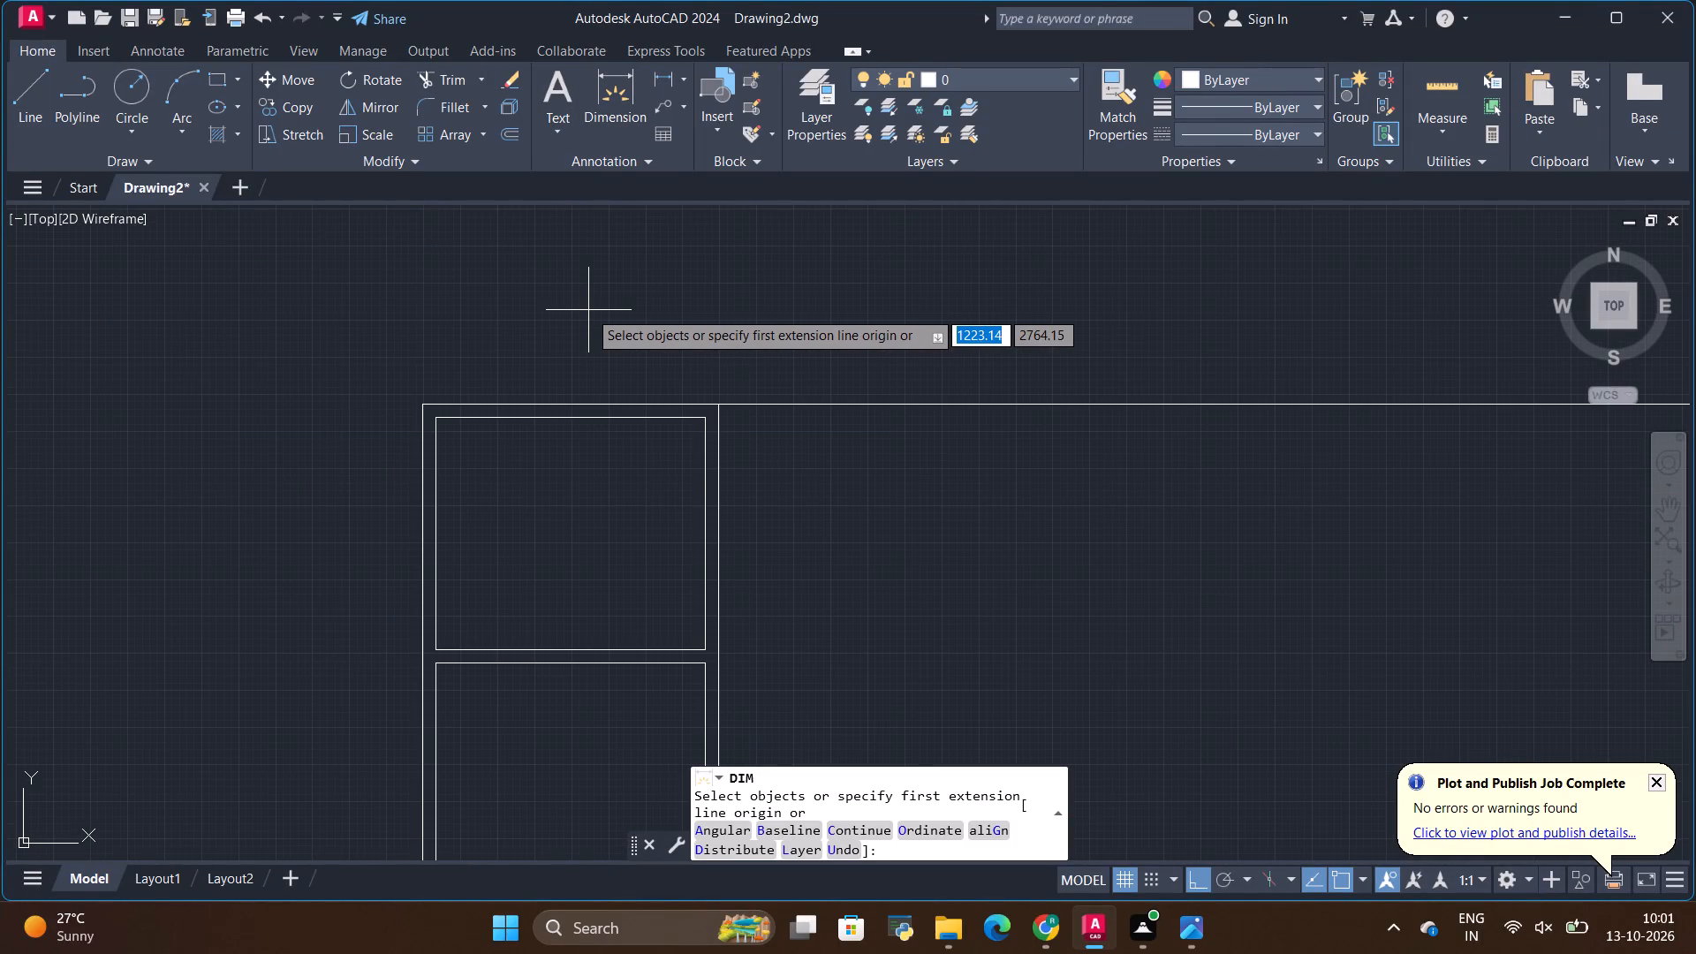
click(424, 405)
scroll(403, 377, down, 4)
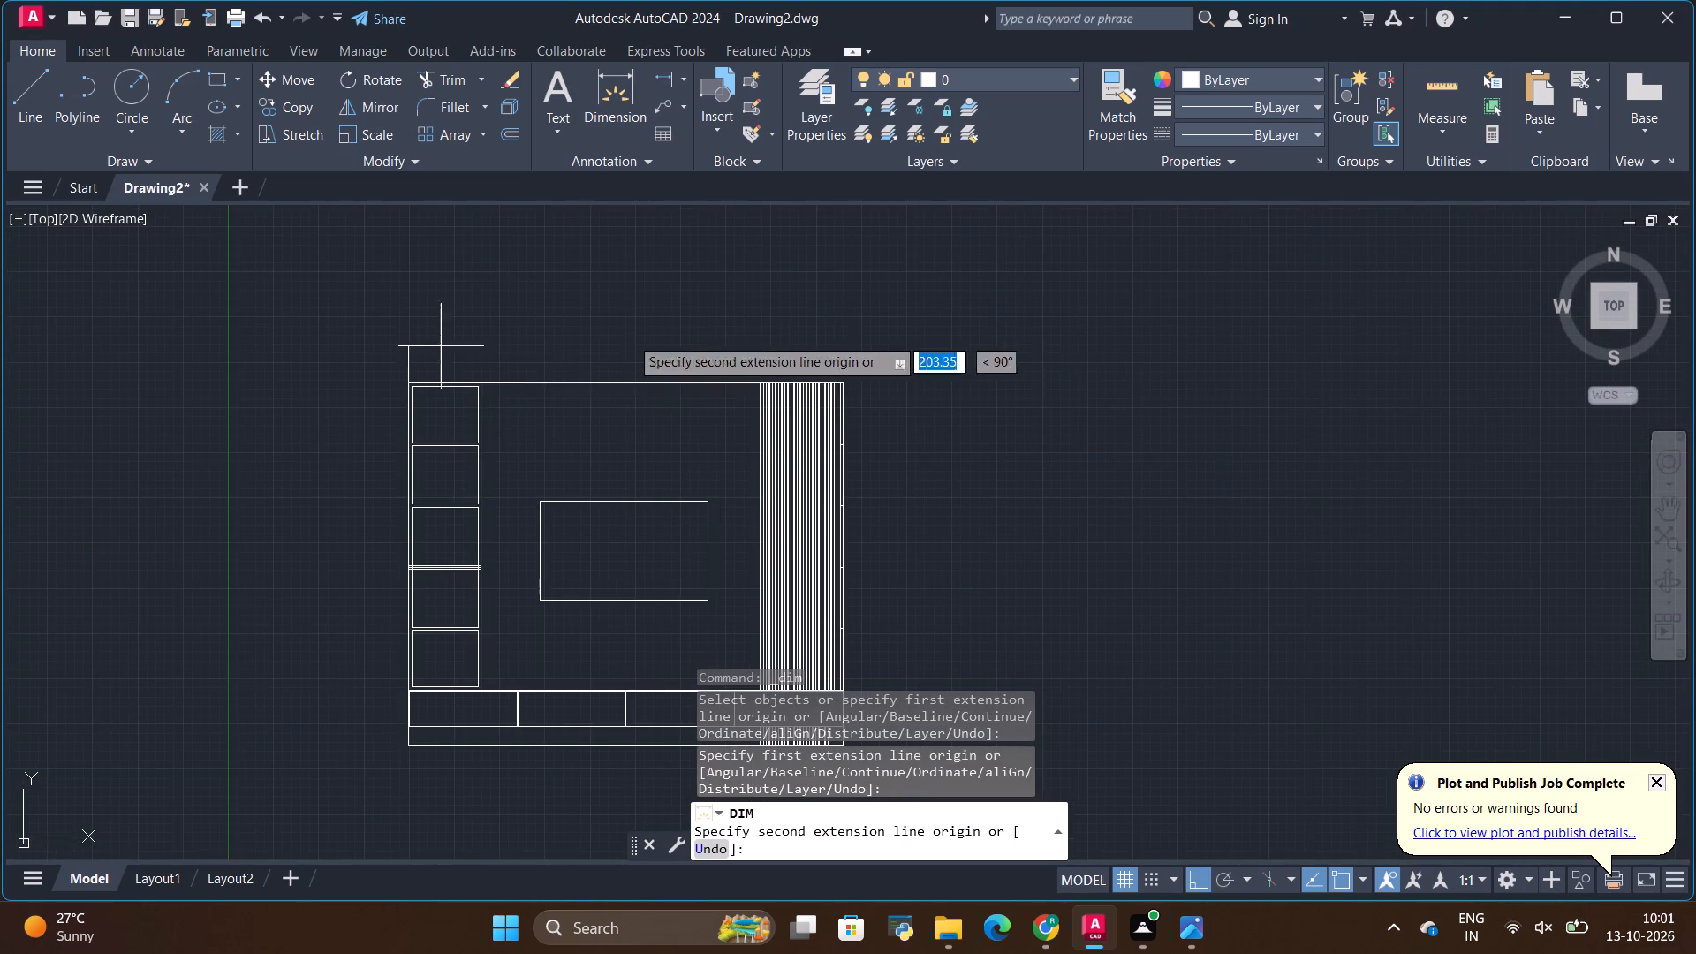
scroll(826, 375, up, 5)
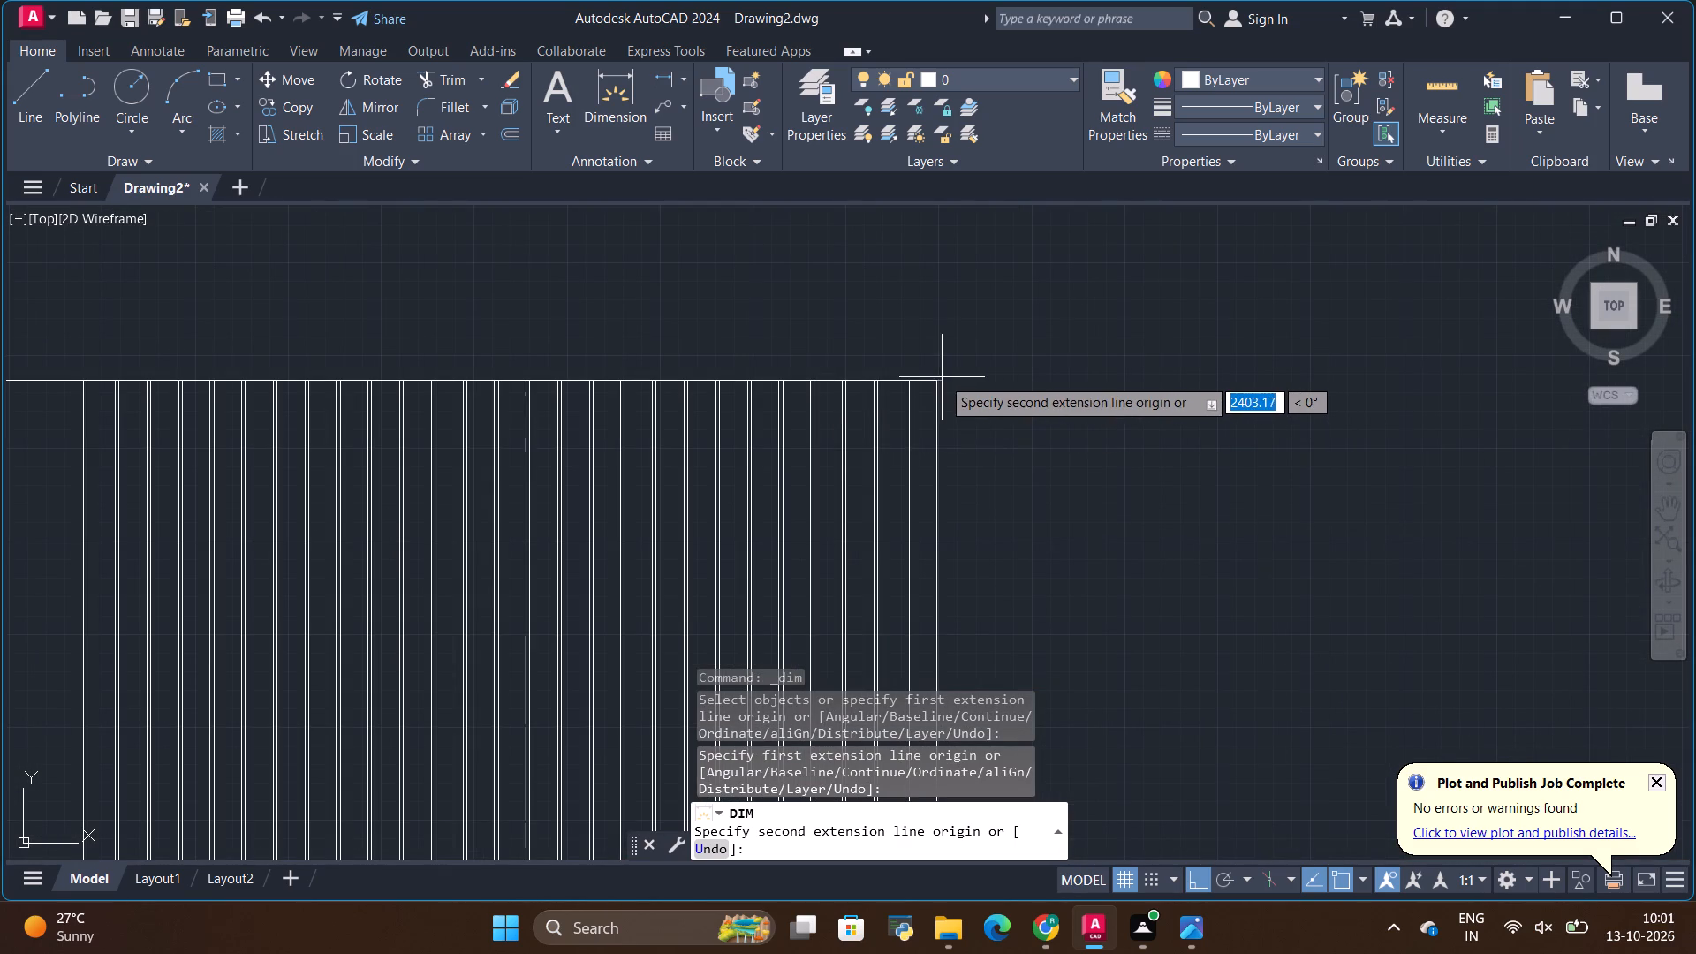
click(939, 382)
scroll(936, 357, down, 4)
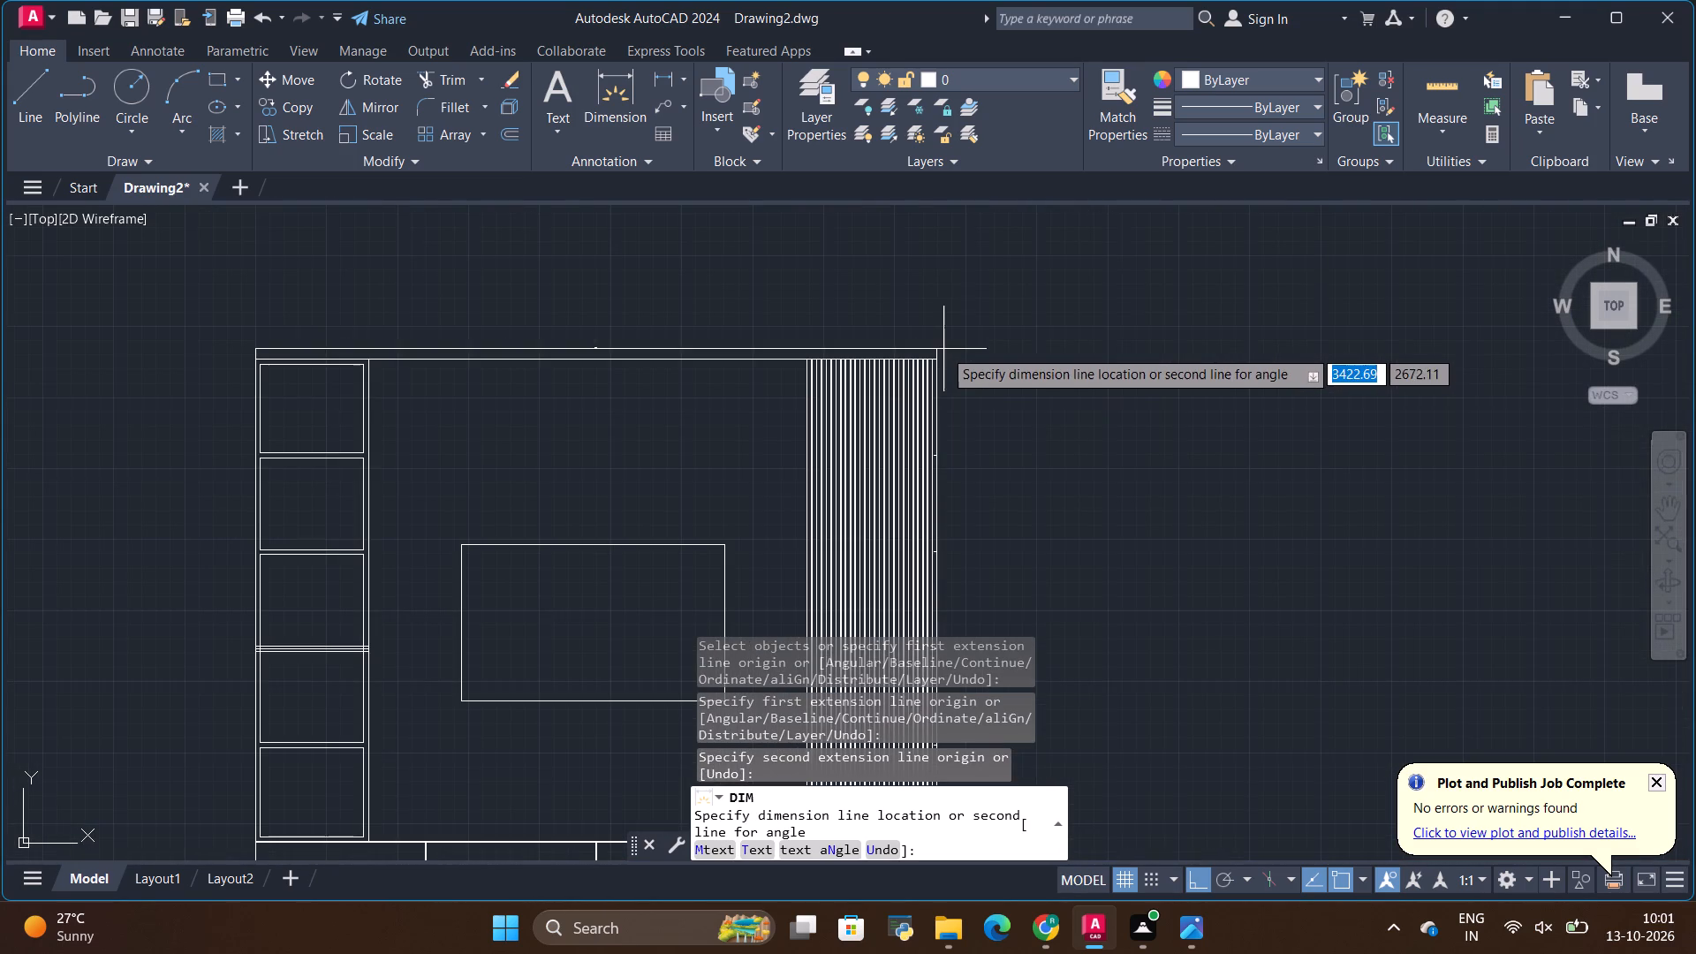
click(942, 331)
Dimension the horizontal spacing between the last slat line and the unit's right edge, placing it above the top edge.
scroll(944, 365, up, 3)
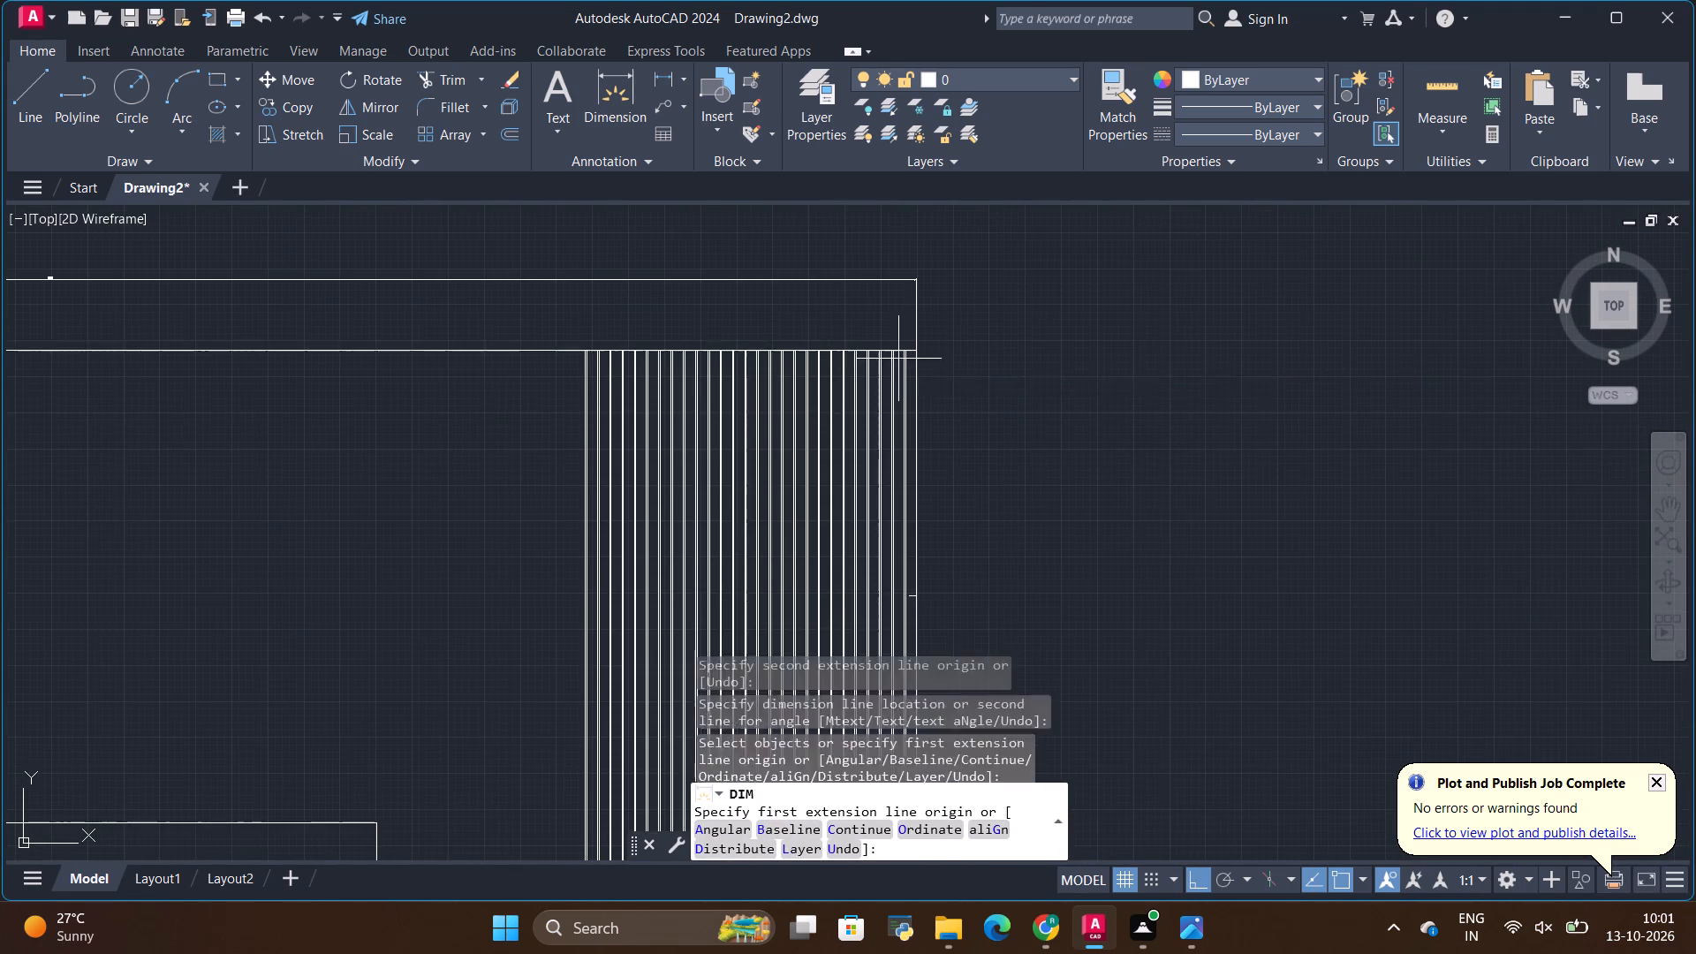
scroll(897, 358, up, 9)
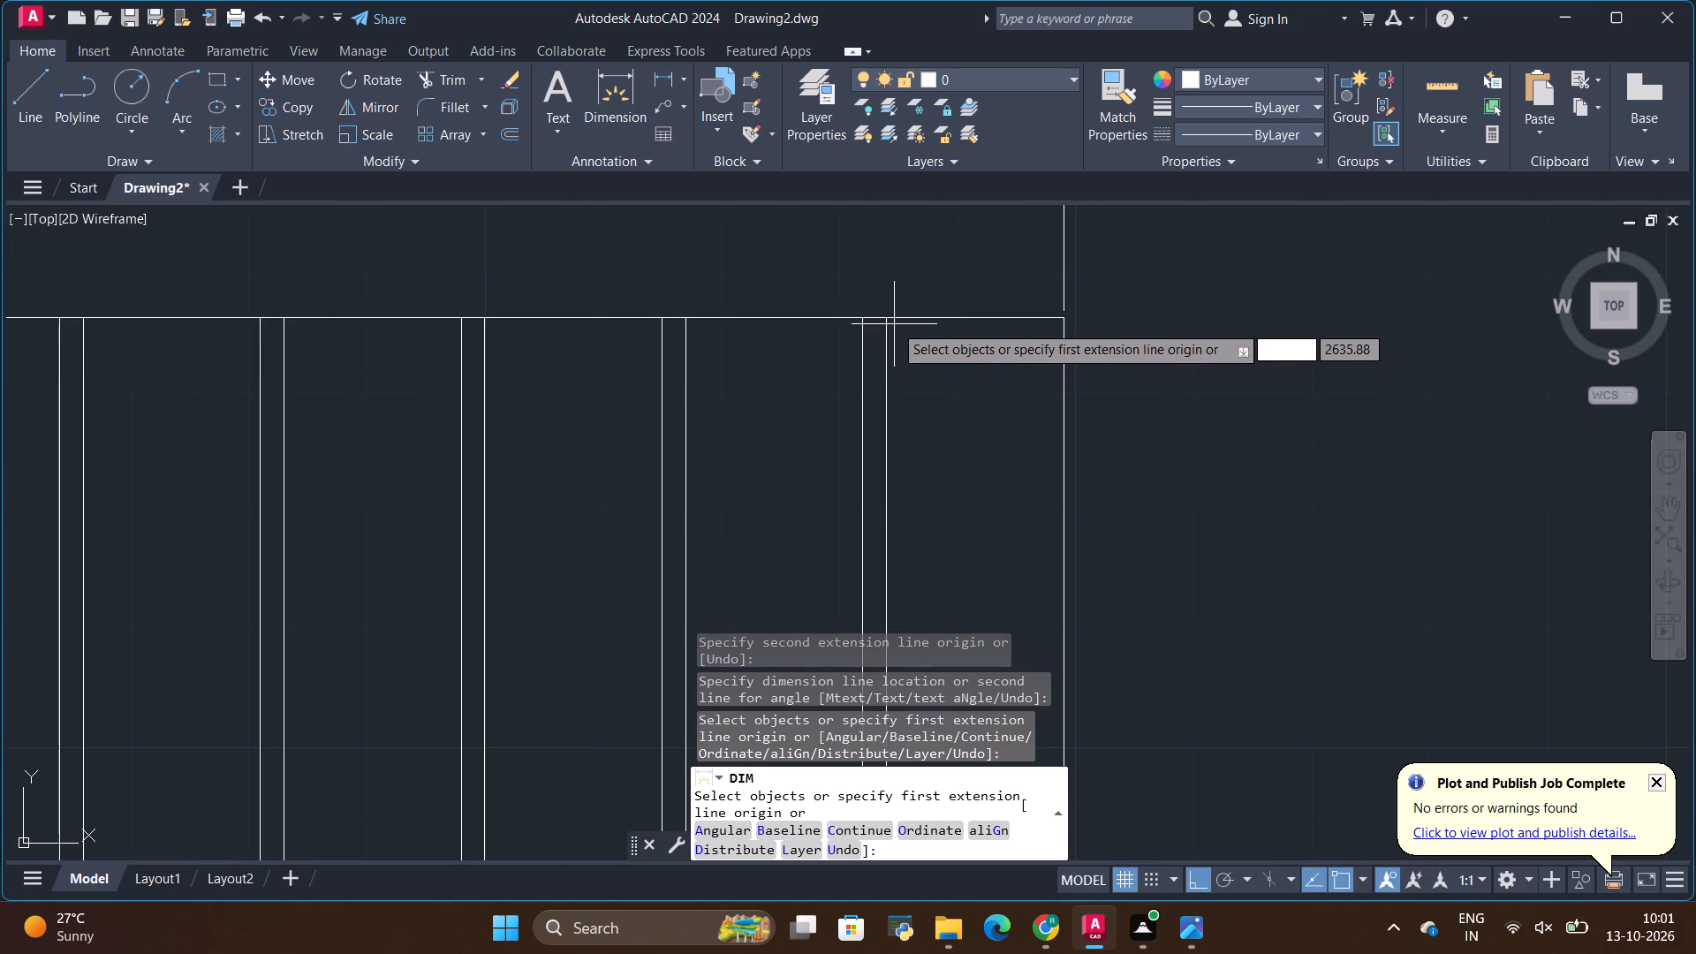
click(887, 321)
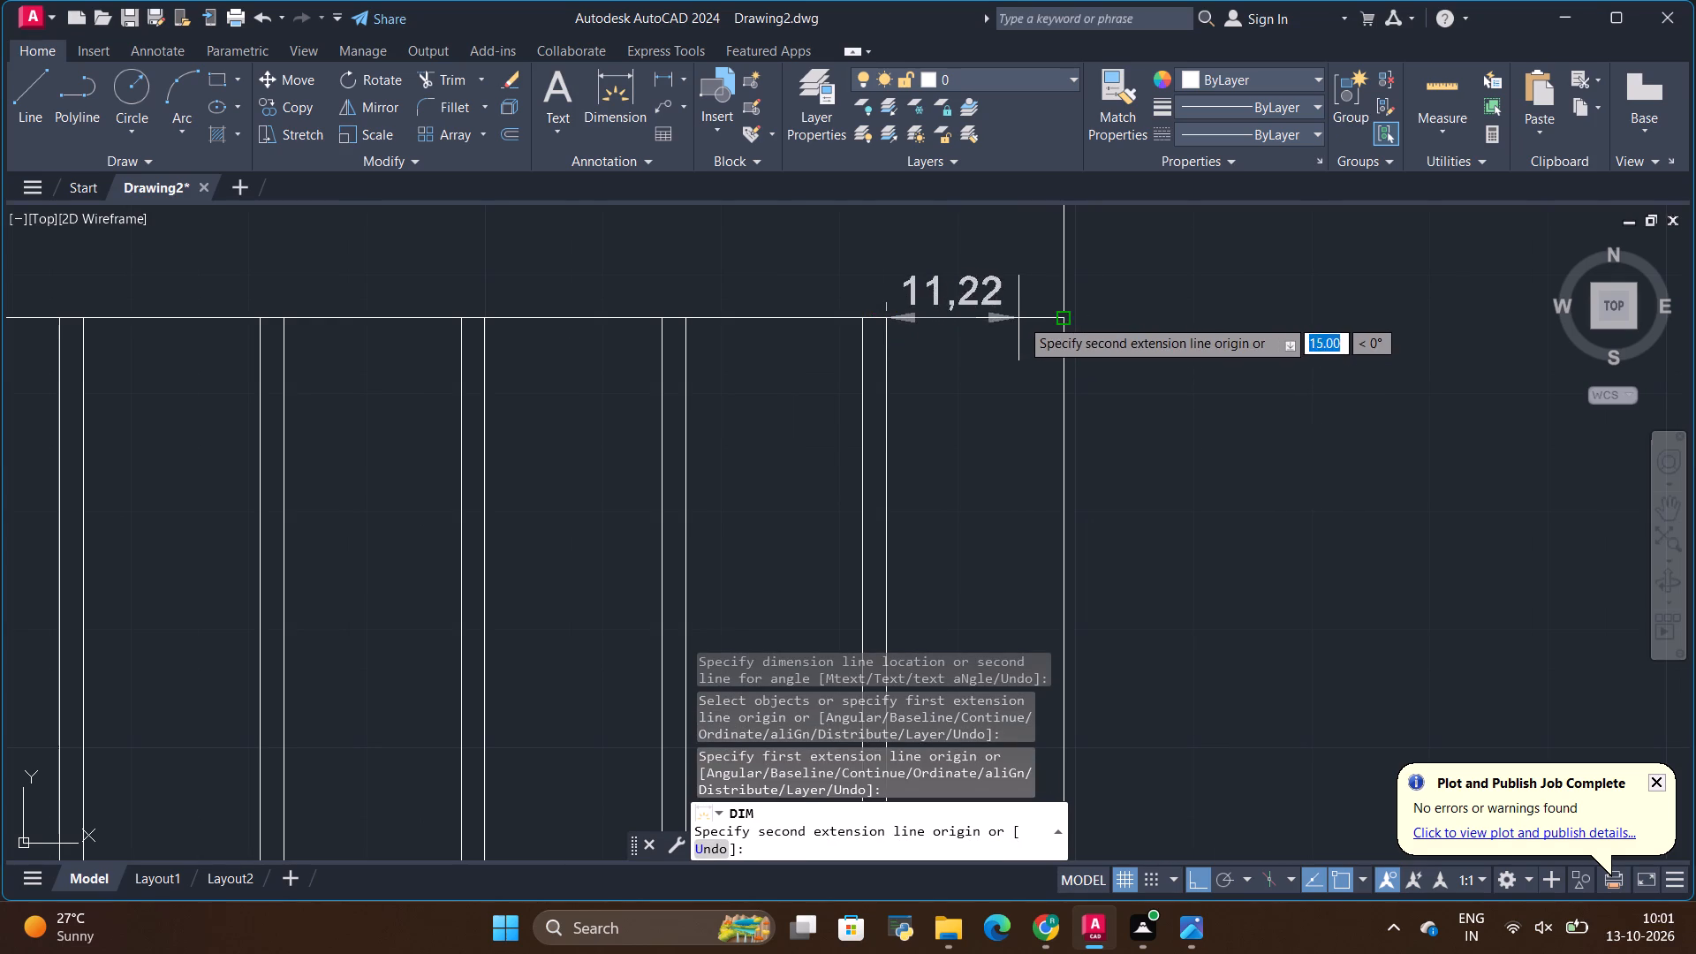
click(1063, 318)
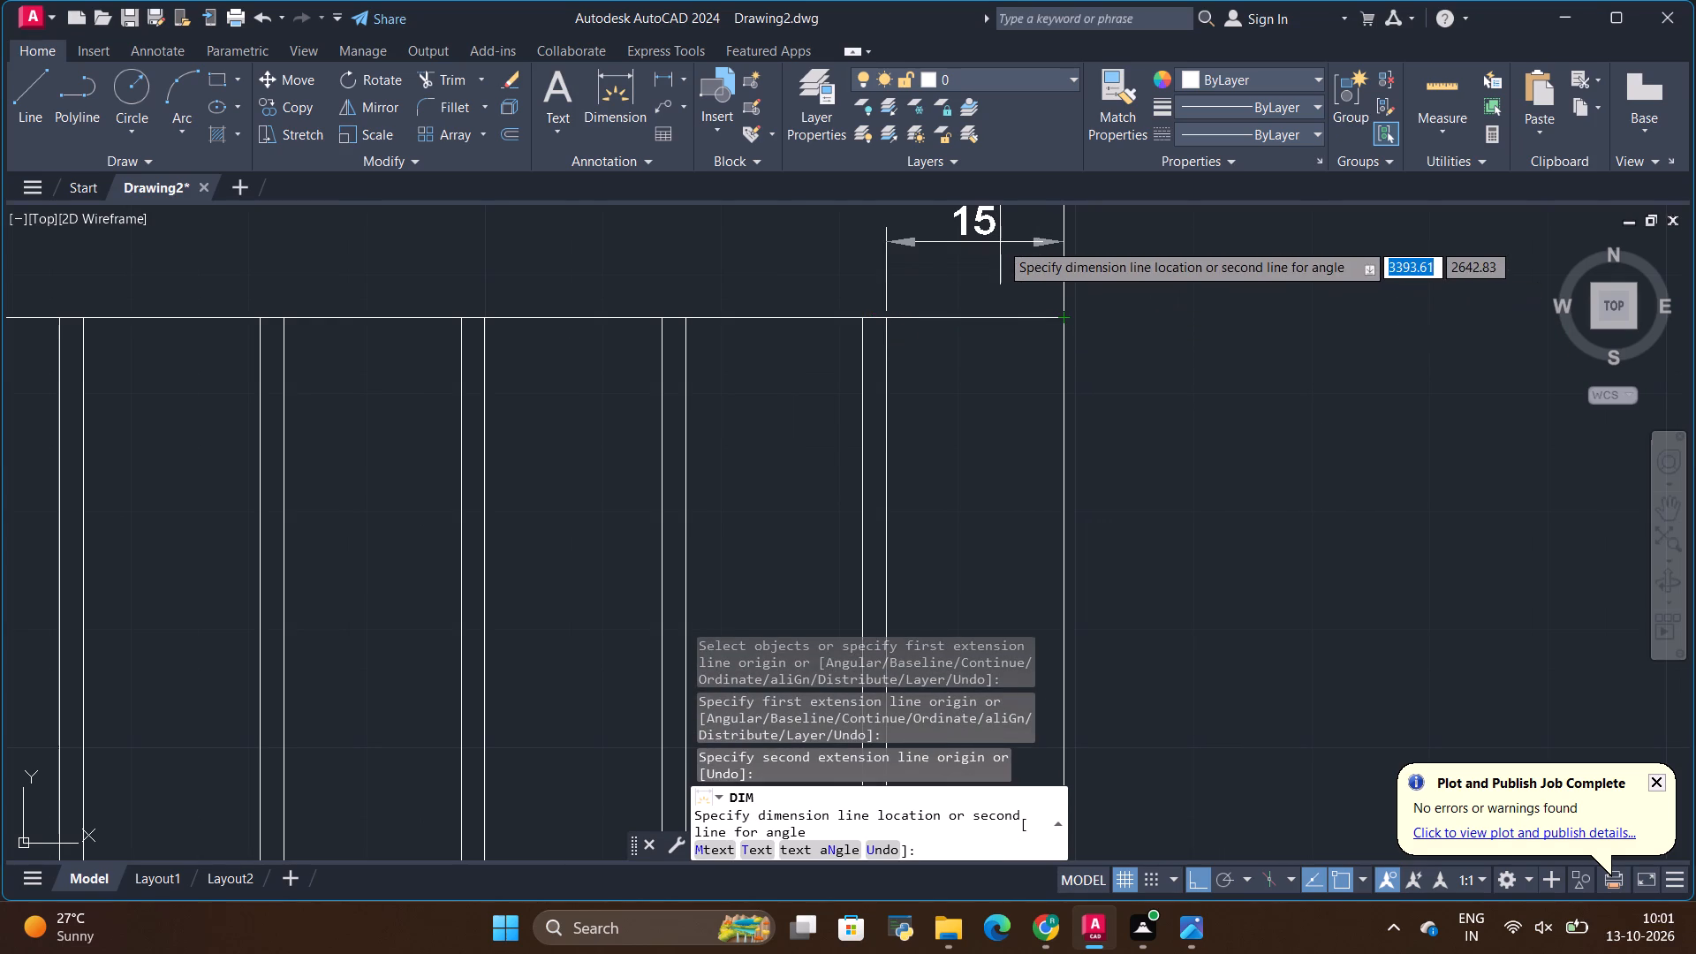
scroll(1001, 244, down, 8)
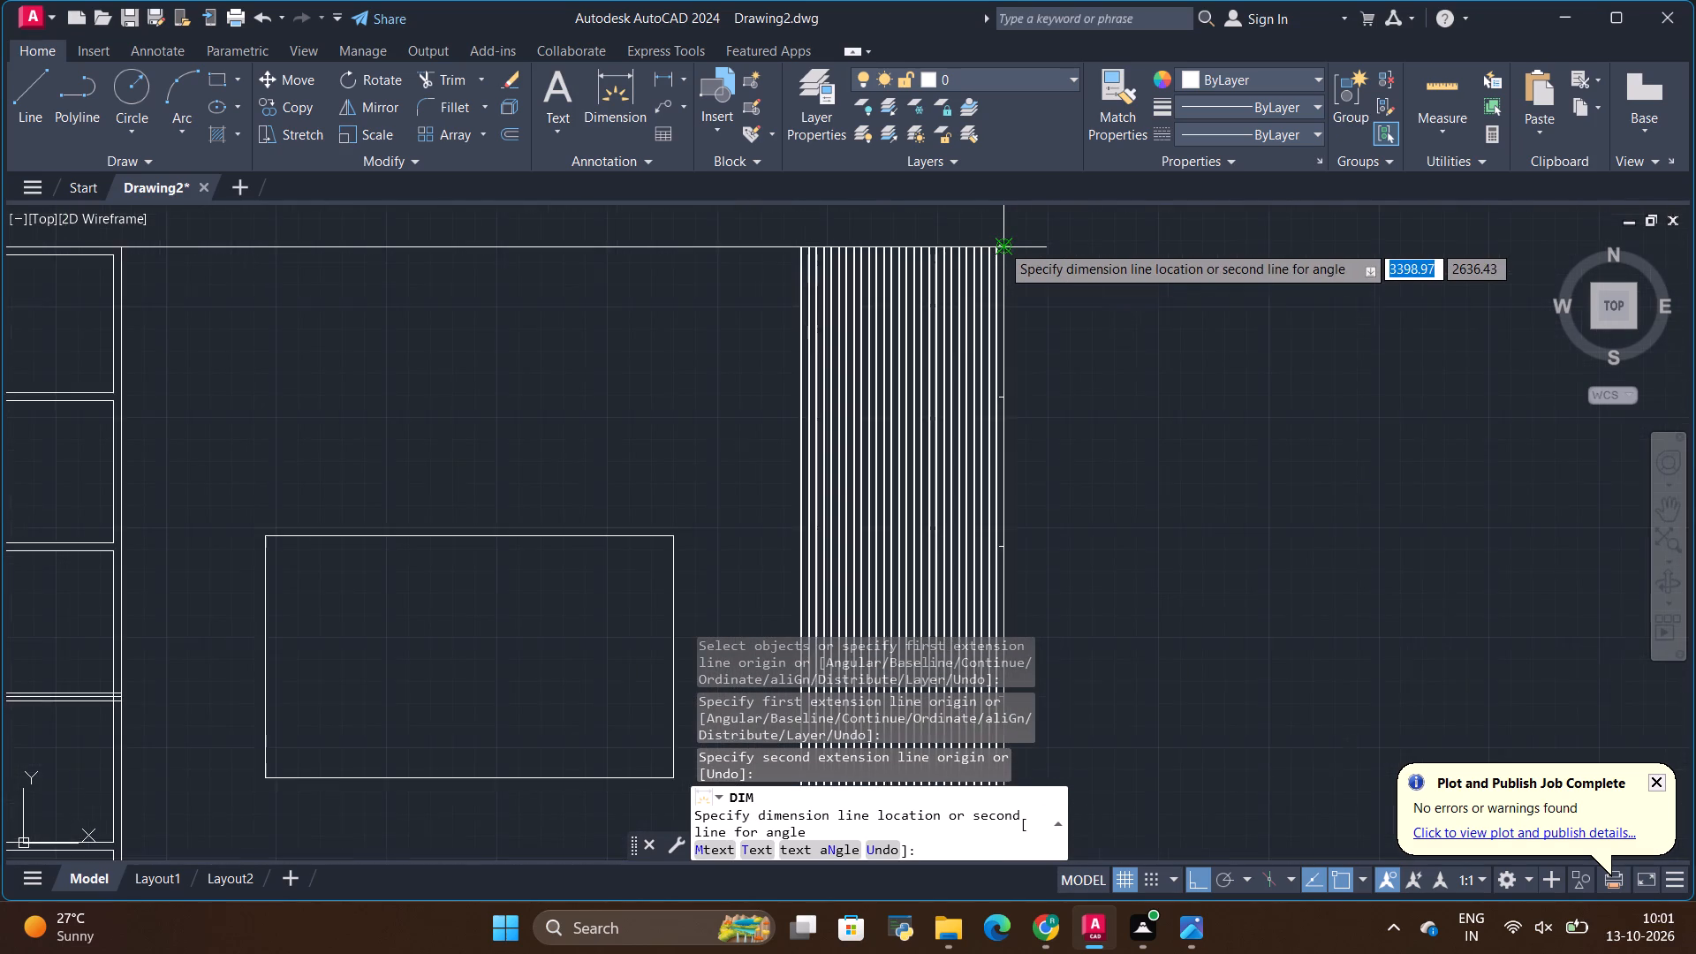
scroll(1001, 244, down, 1)
scroll(1001, 243, up, 4)
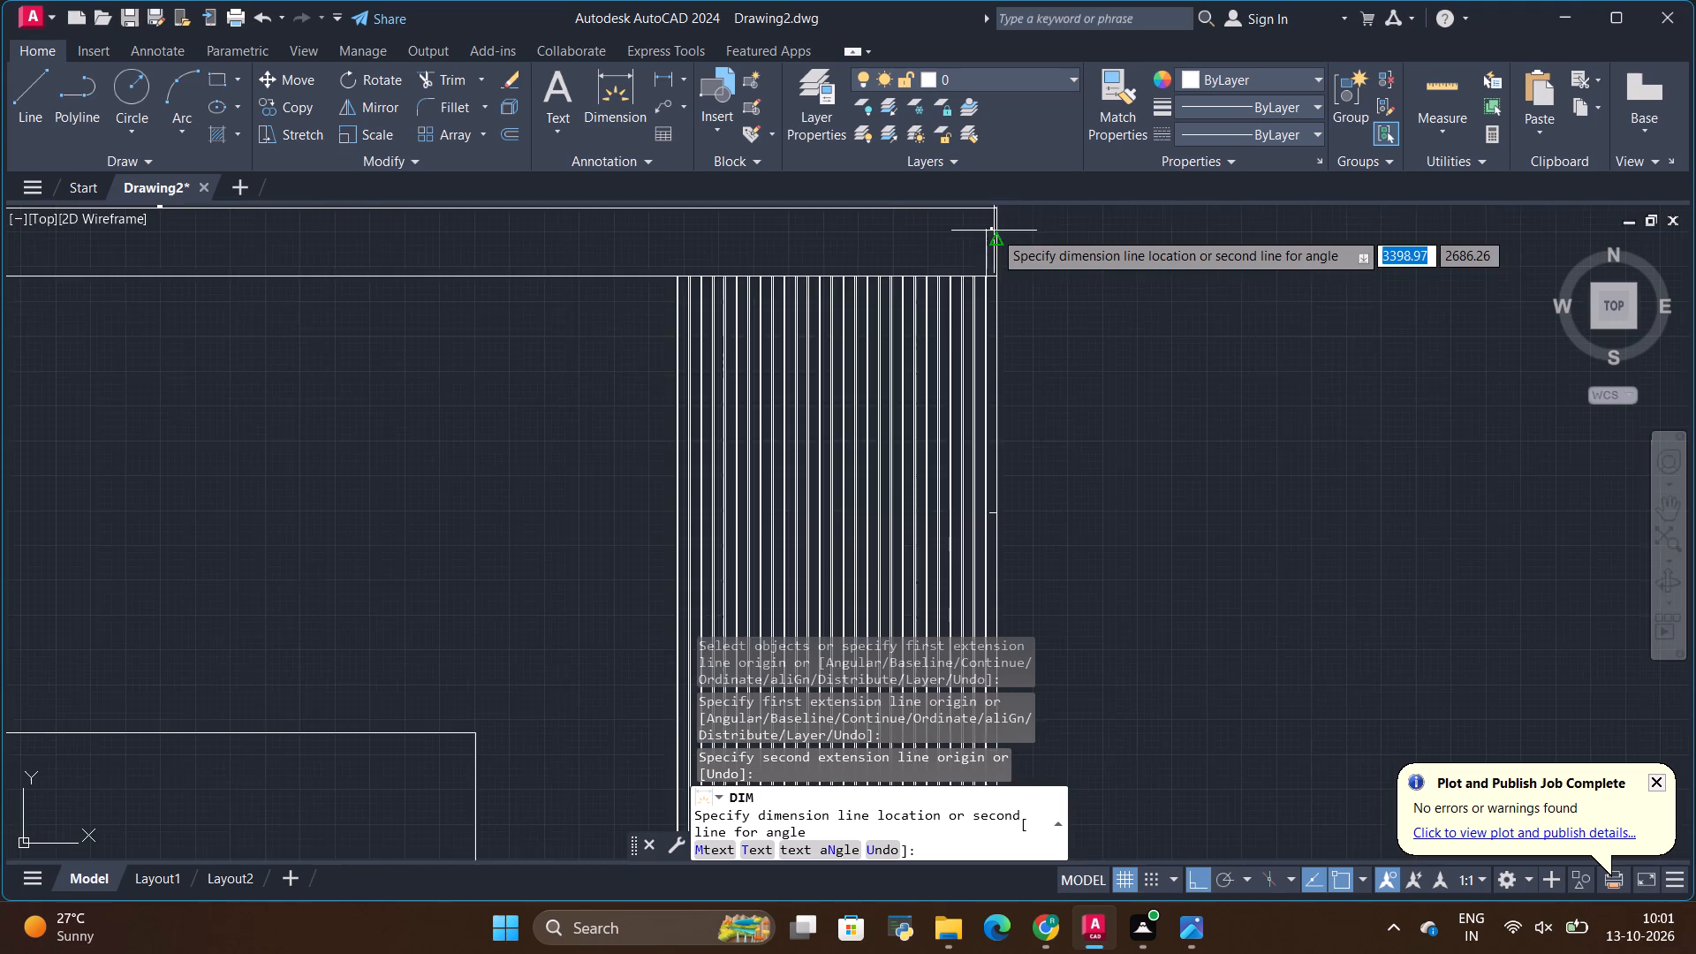
click(980, 249)
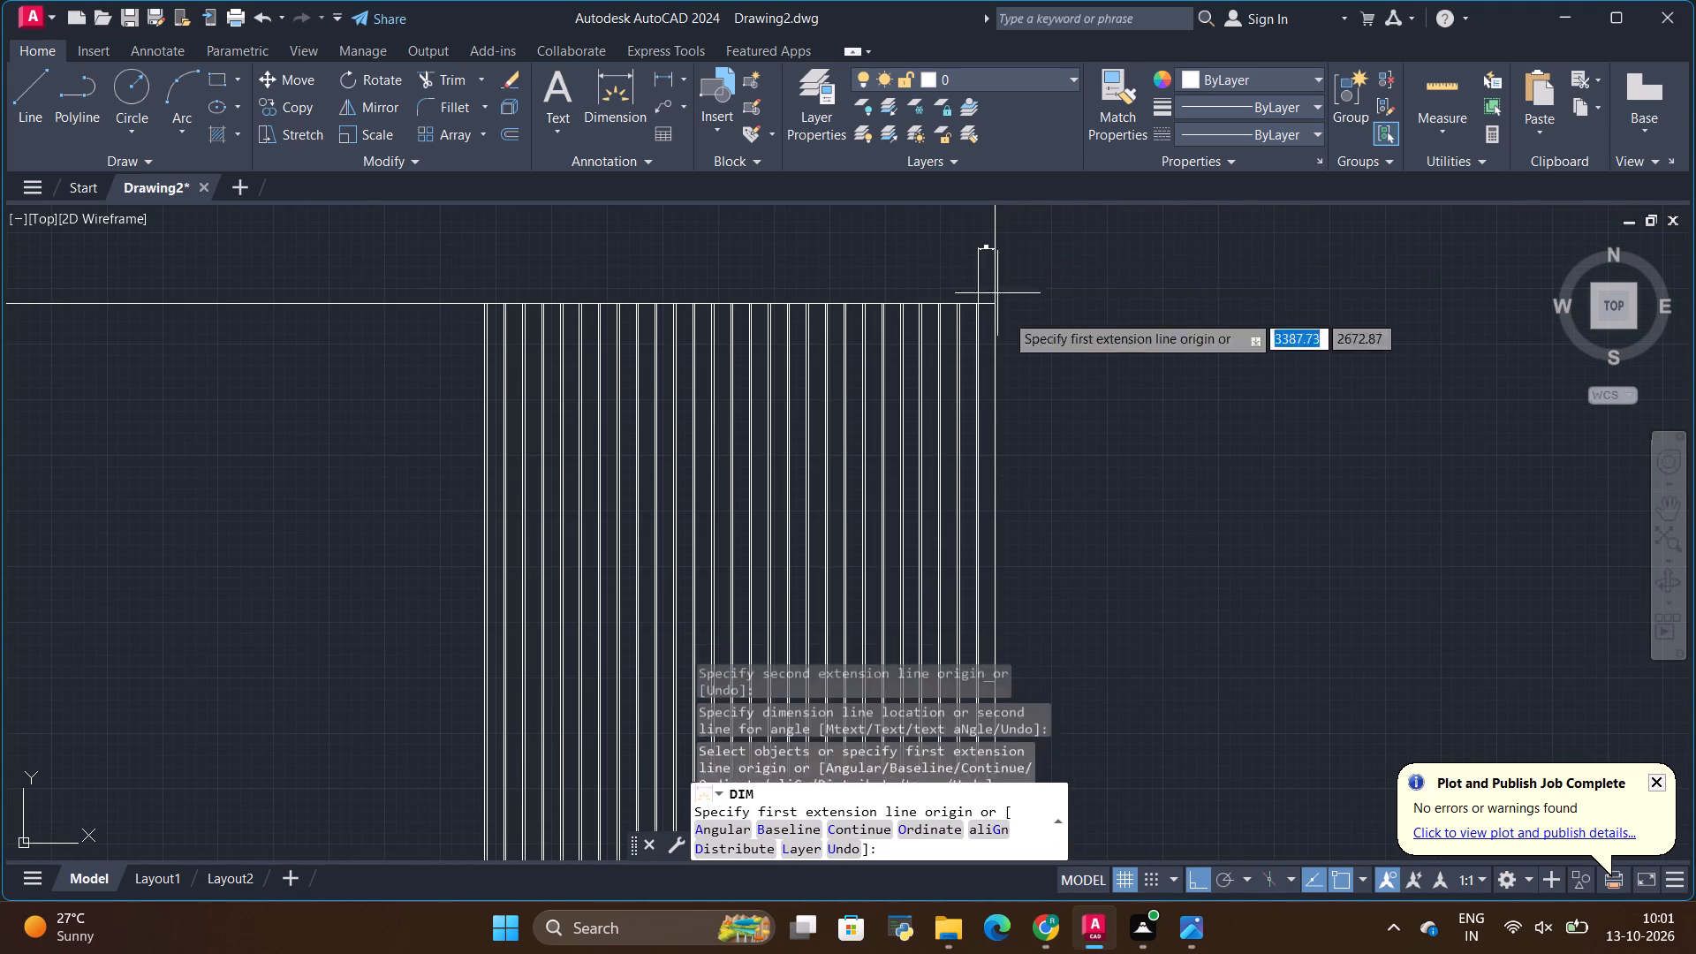
Dimension the narrow gap between the last pair of slat lines, placing the dimension above the top edge.
scroll(1070, 375, down, 4)
scroll(1088, 382, up, 2)
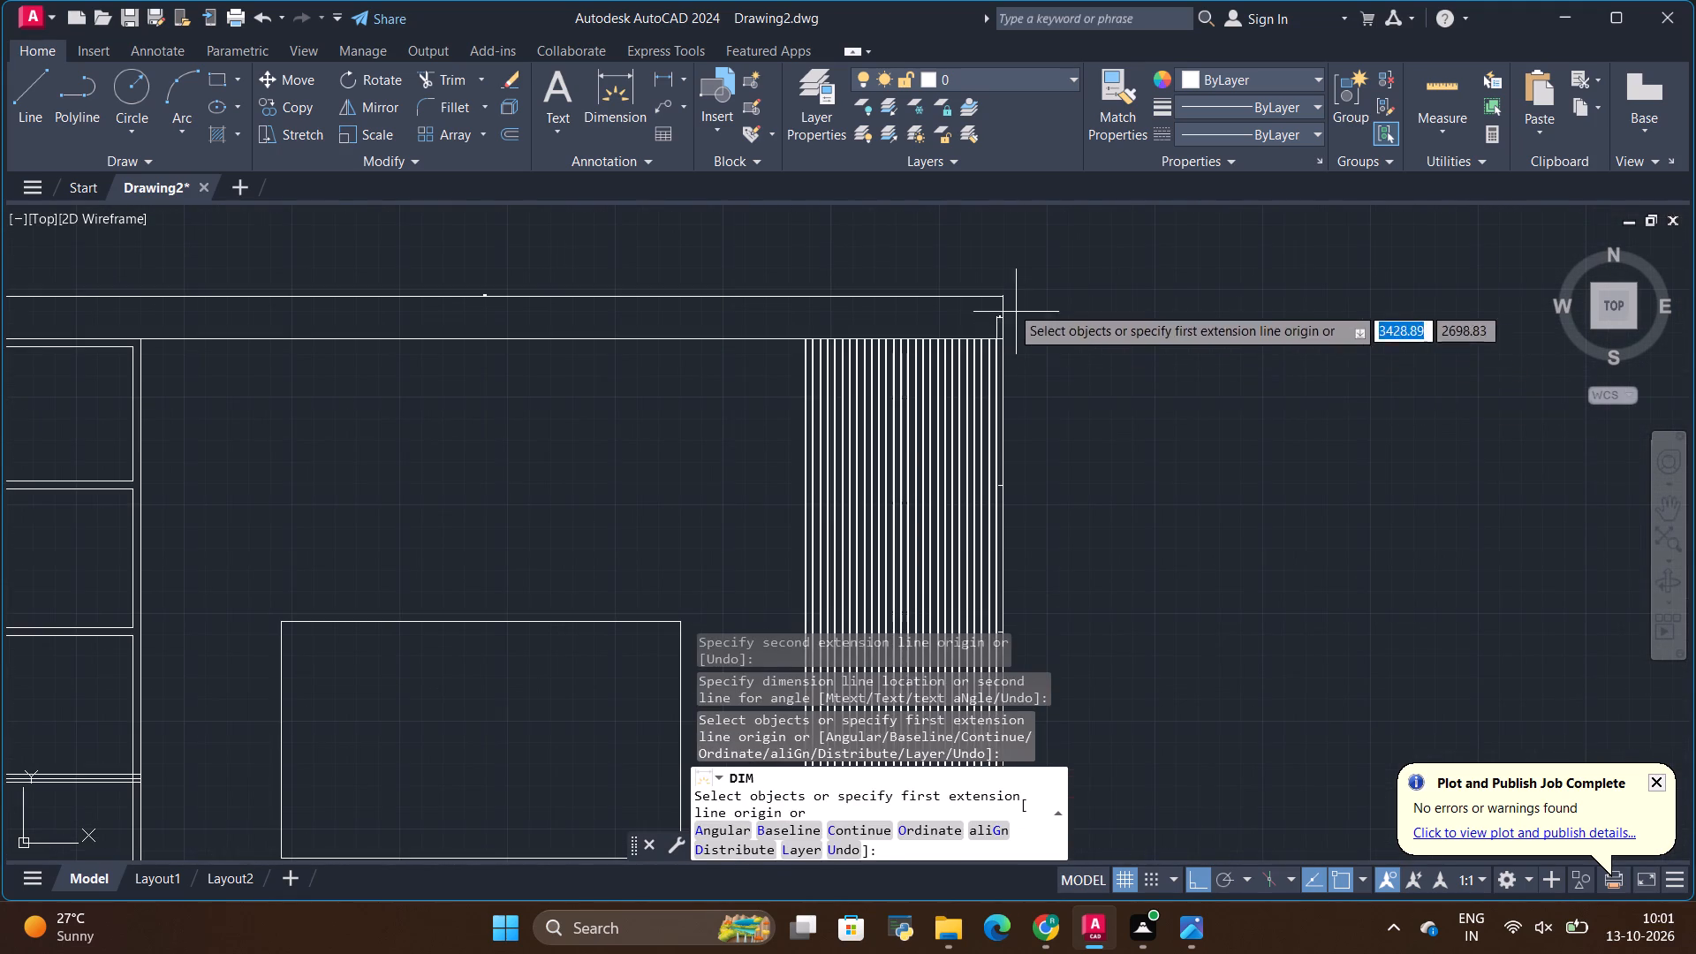
scroll(1006, 301, up, 2)
scroll(949, 360, up, 4)
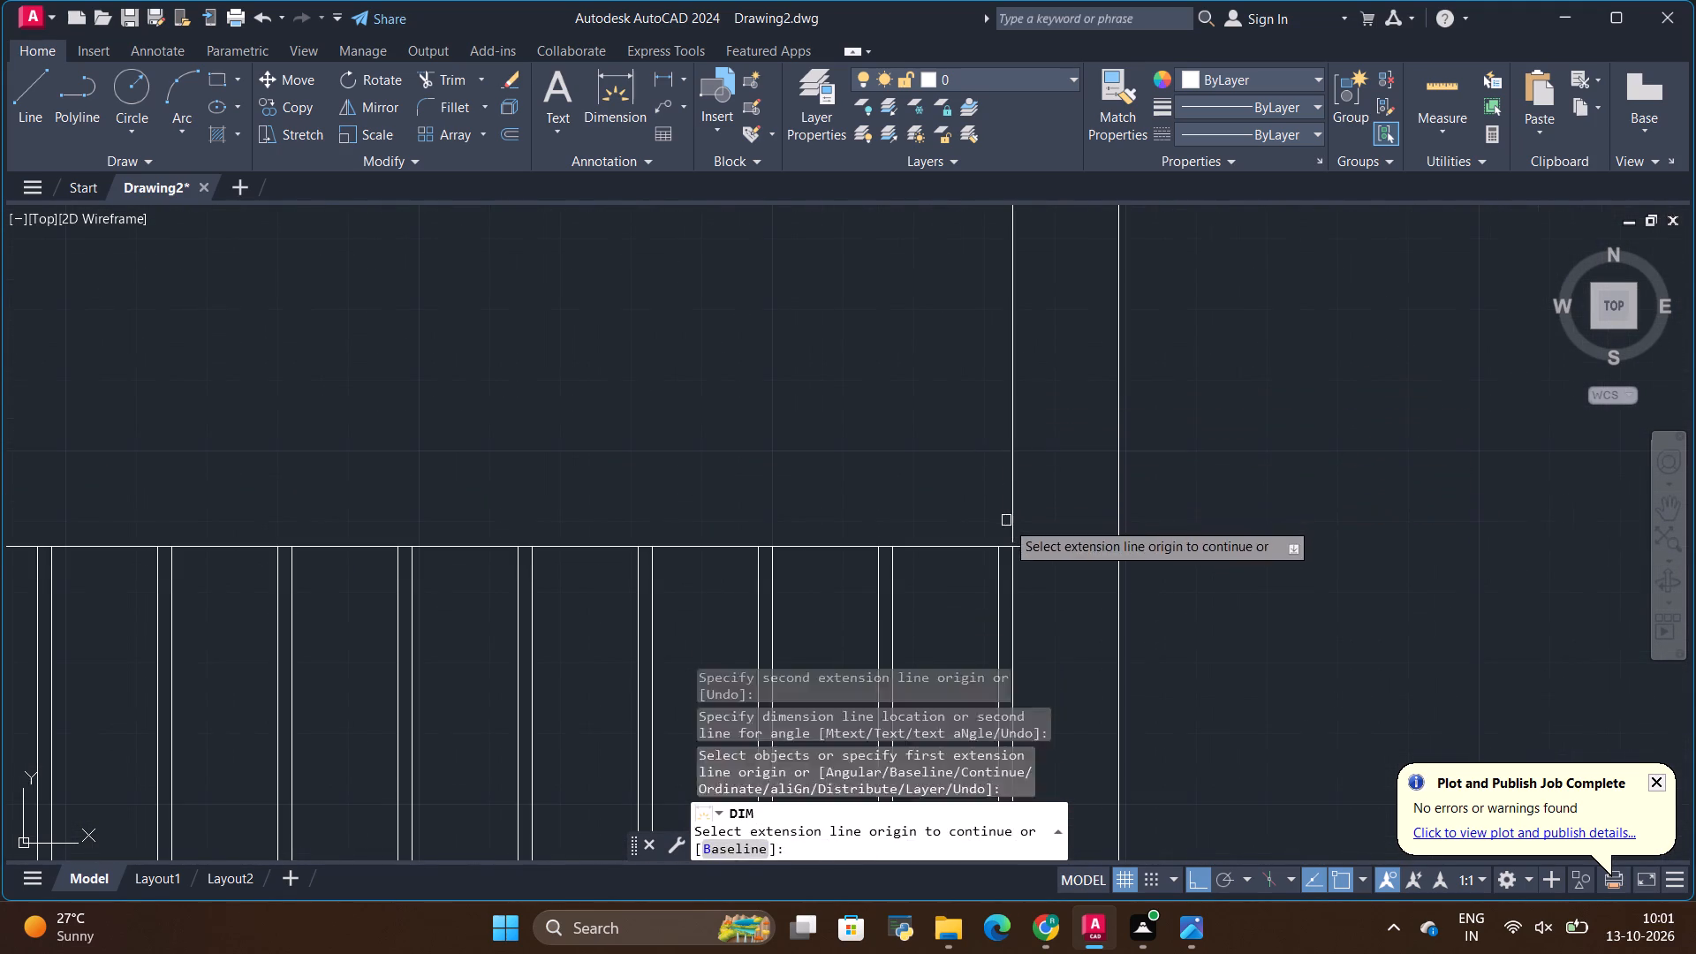
scroll(988, 549, up, 1)
click(1003, 548)
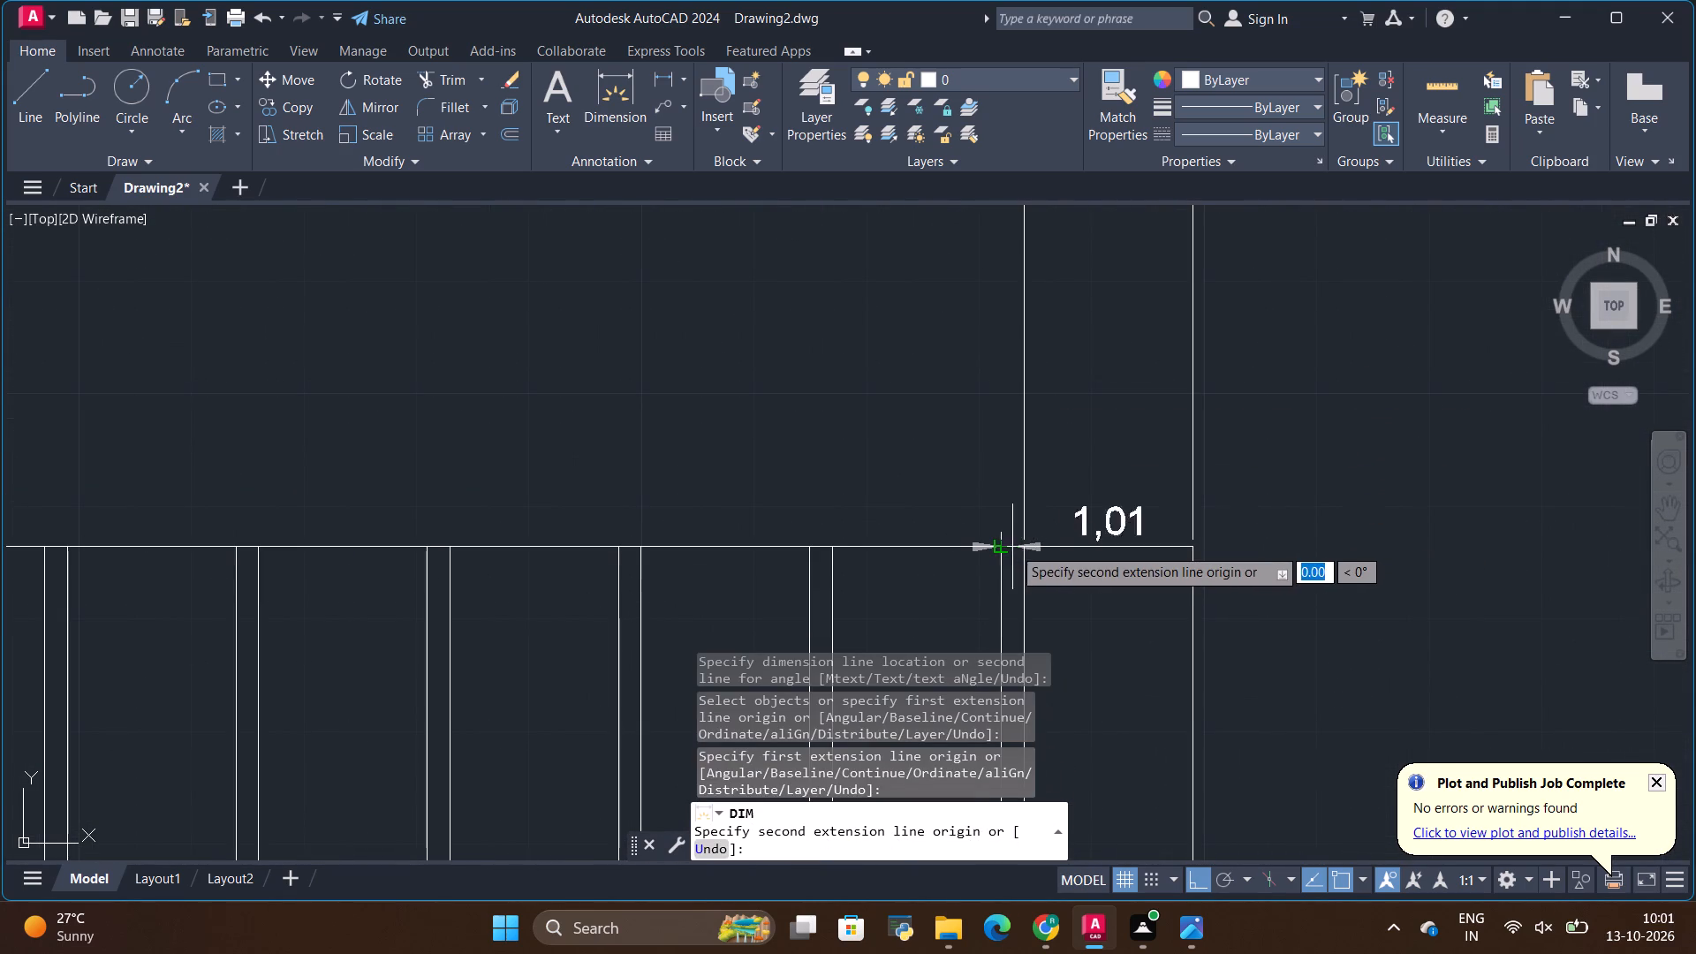
click(1026, 546)
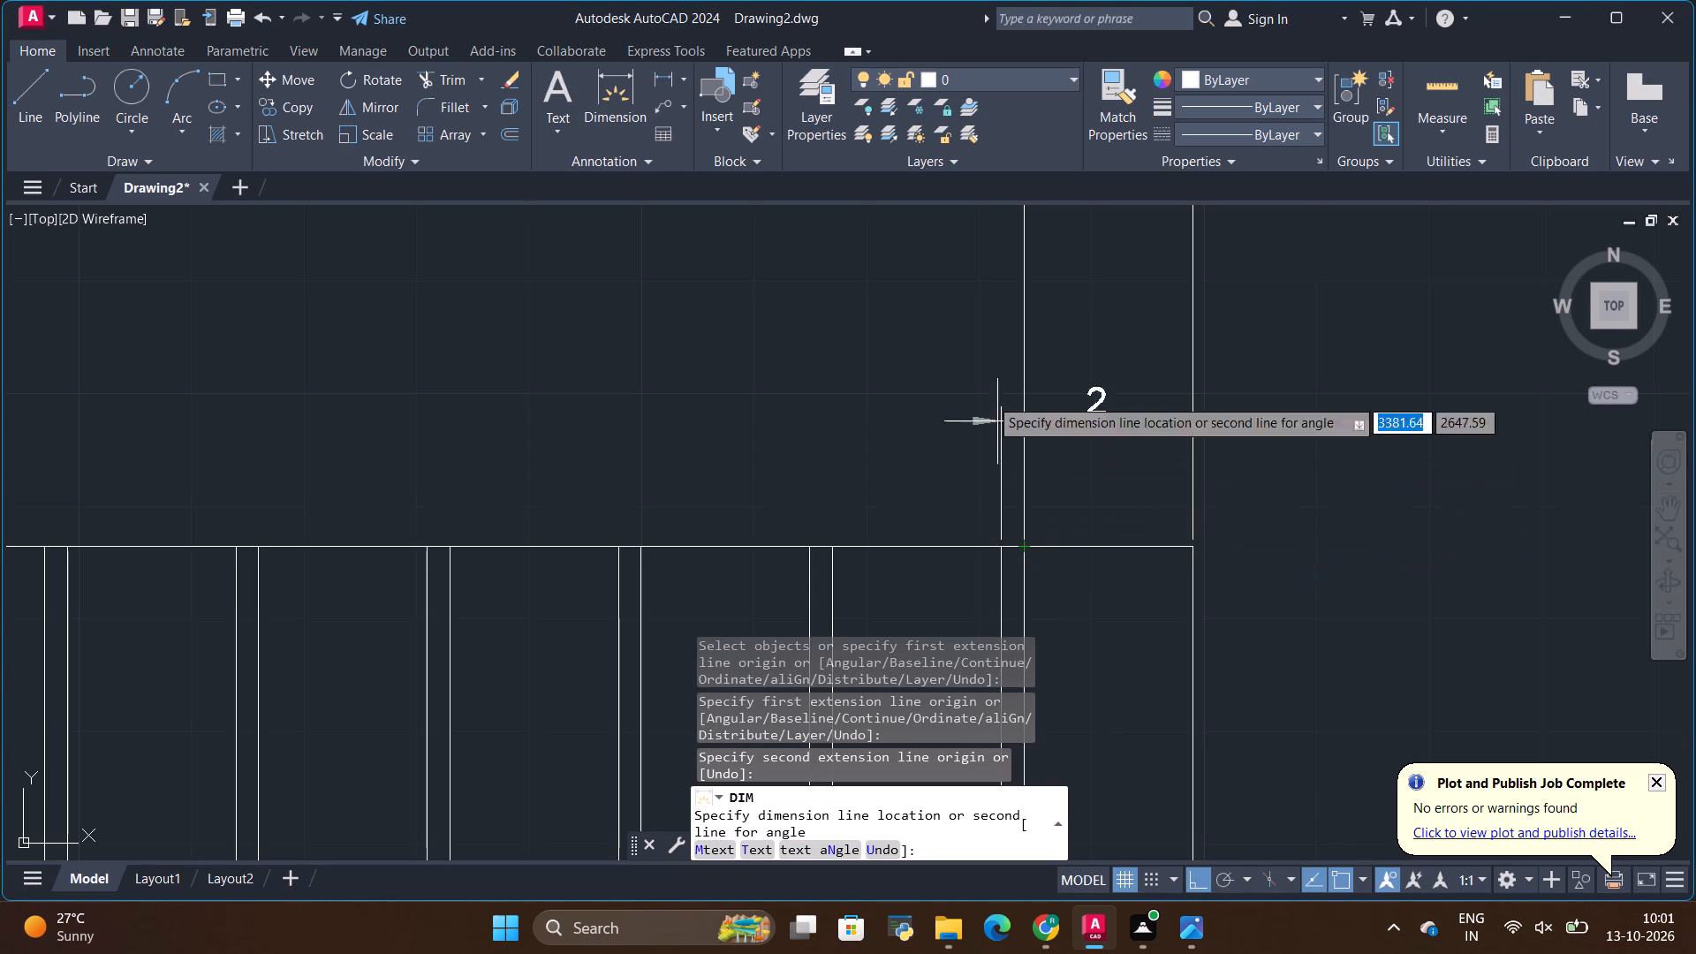
click(979, 340)
Dimension the height of the upper slatted section along the unit's right edge, from the top corner down to the drawer row.
scroll(1124, 502, down, 3)
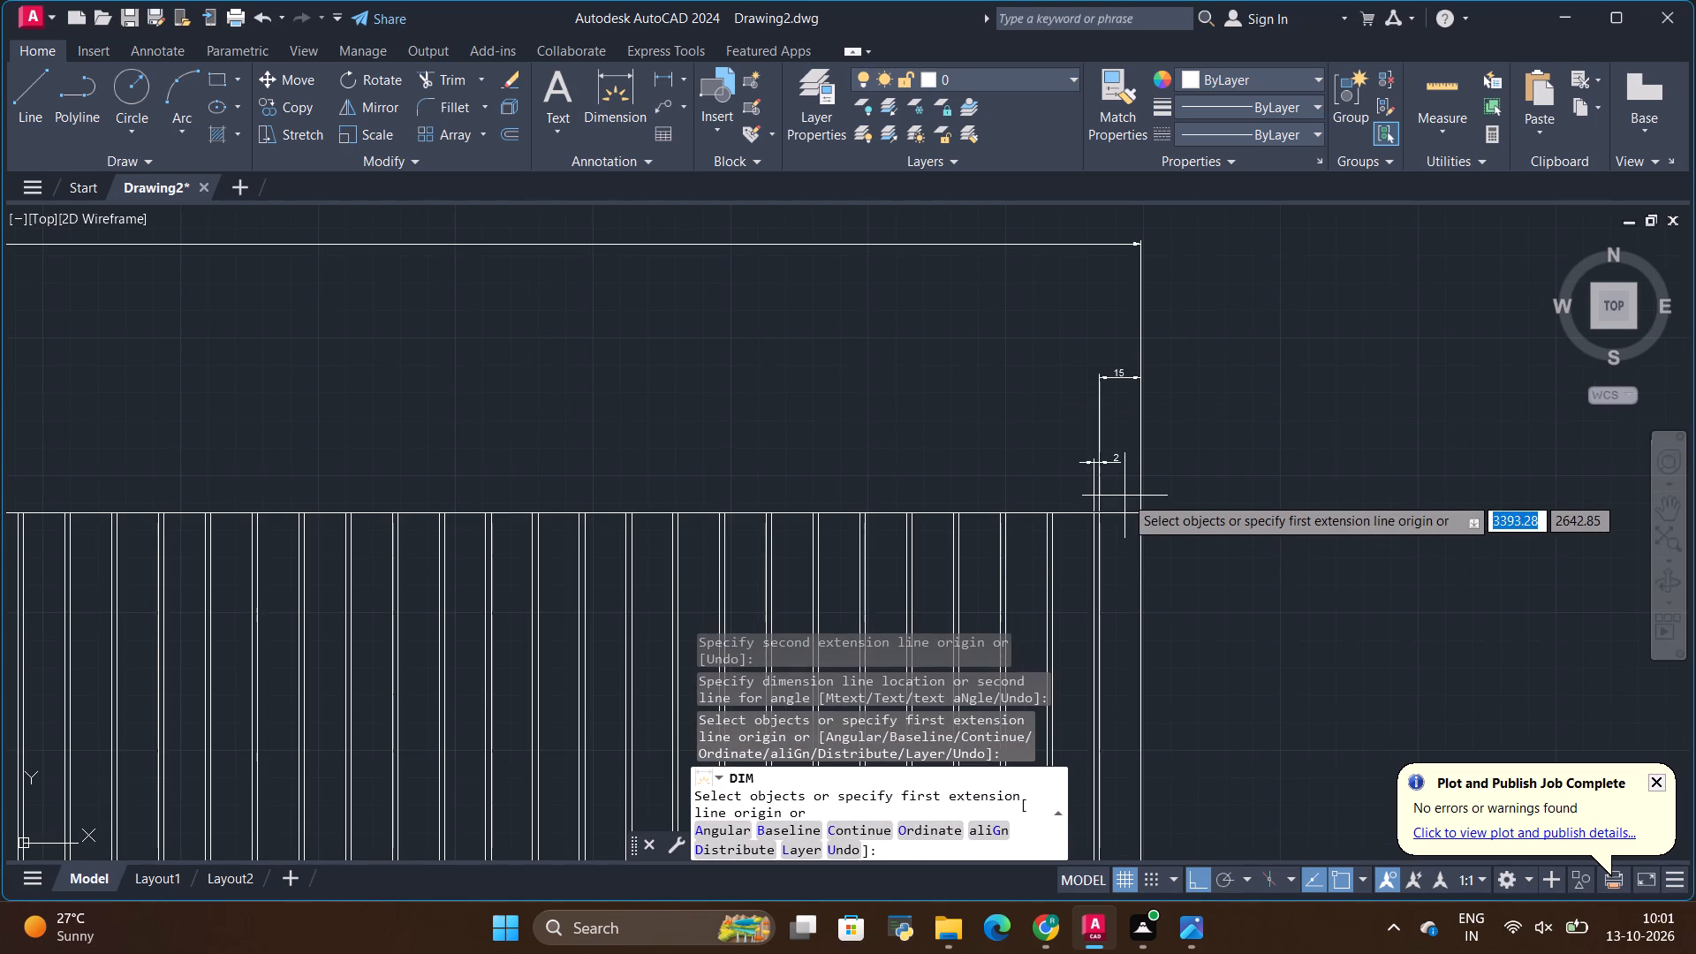
scroll(1040, 456, down, 4)
scroll(1132, 434, down, 2)
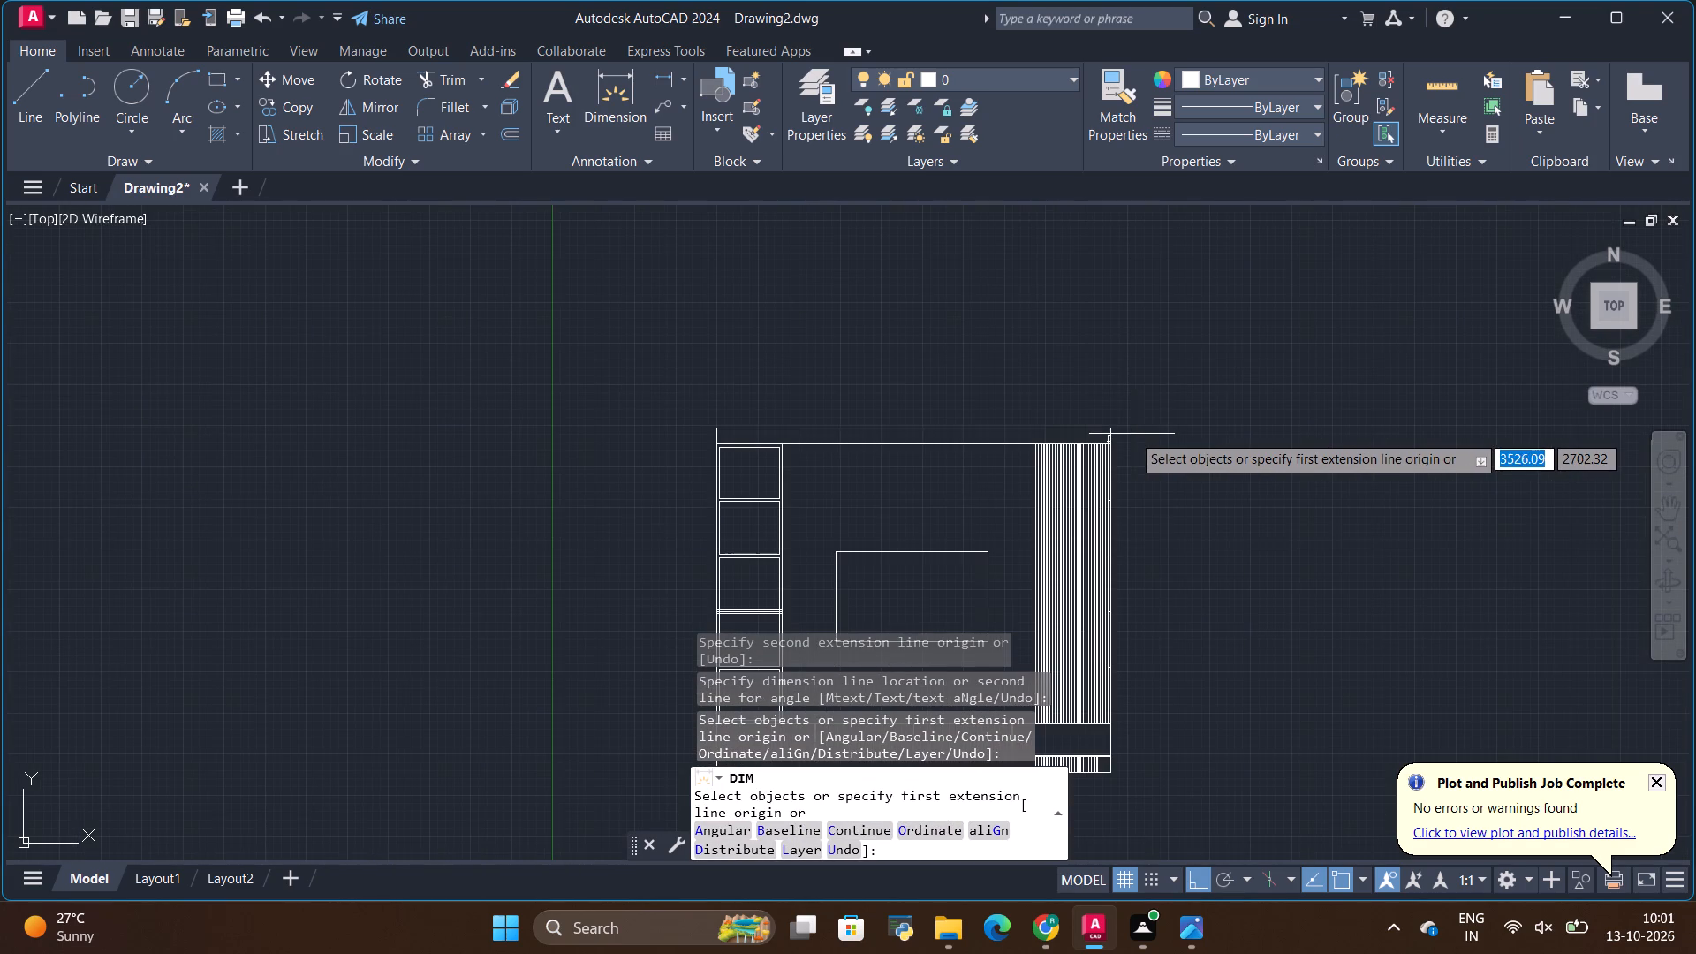
scroll(1122, 450, up, 7)
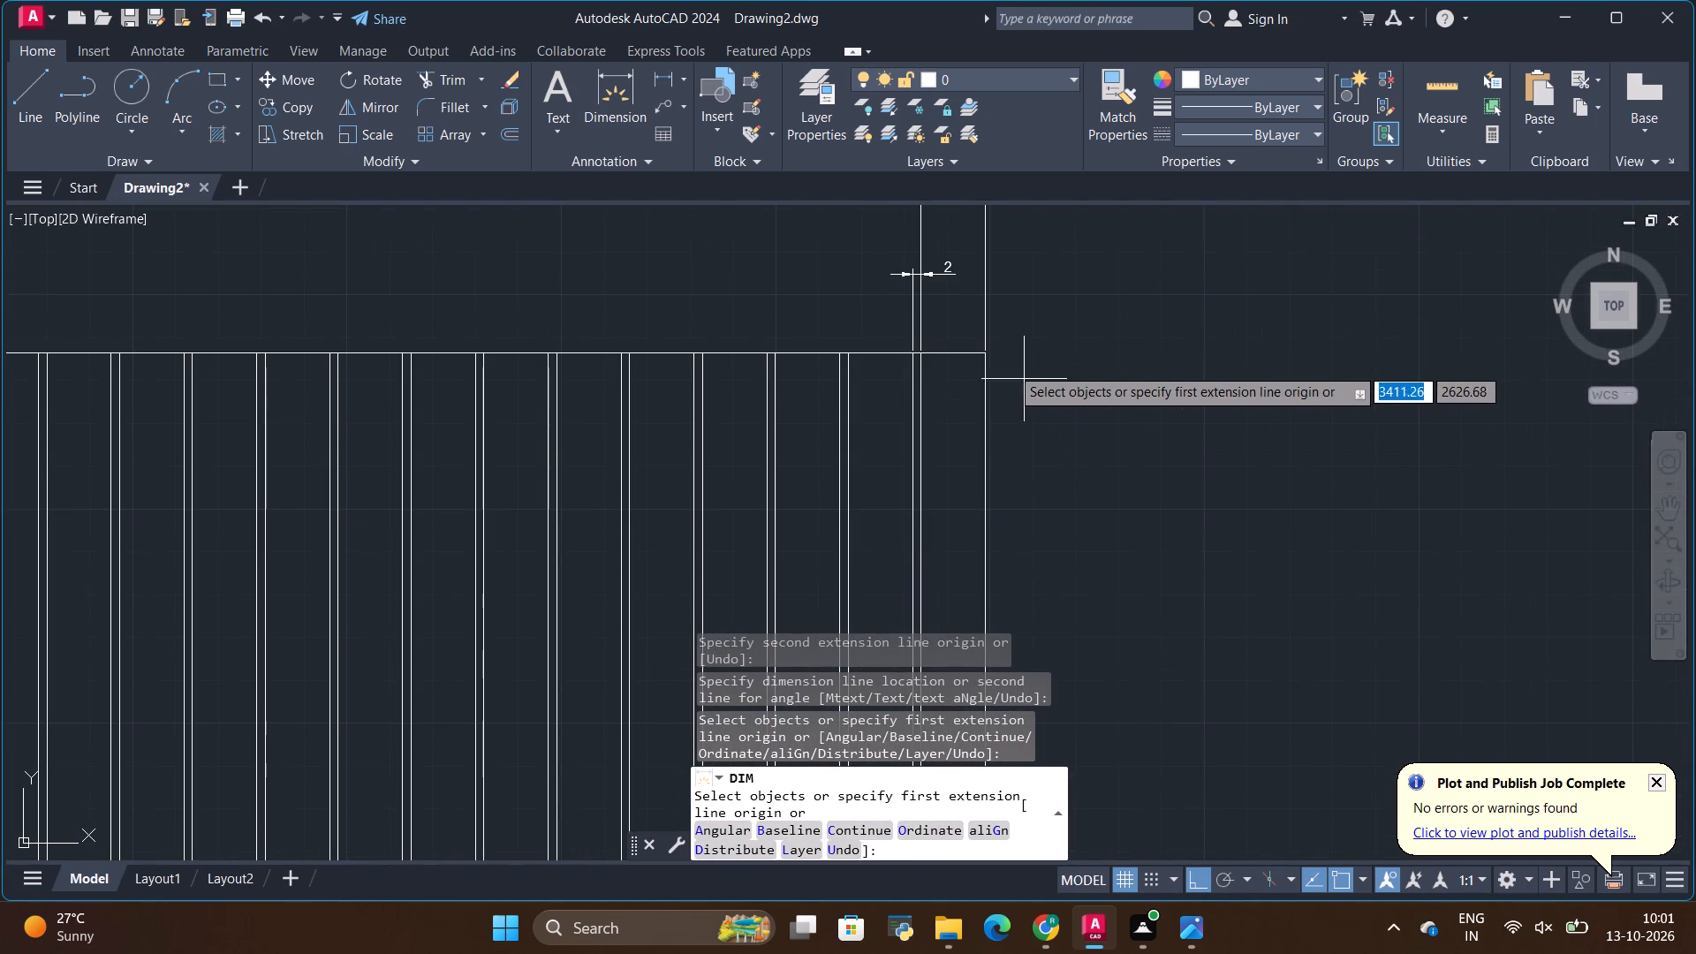
click(983, 354)
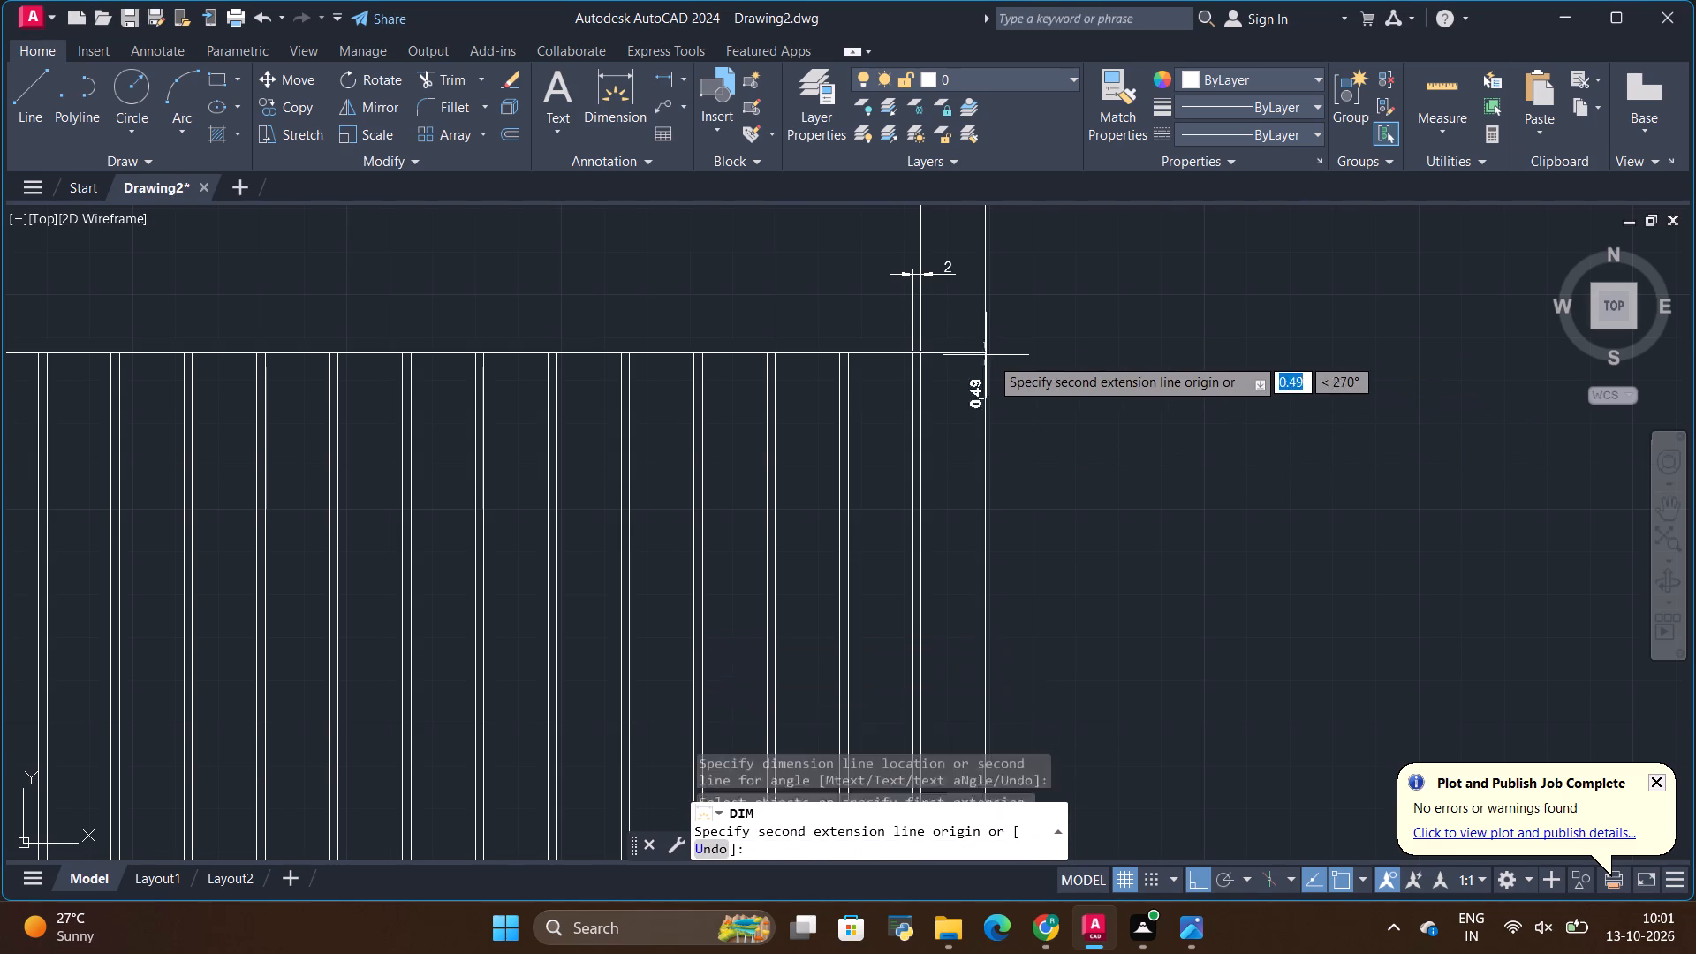
scroll(1036, 359, down, 9)
scroll(1044, 498, up, 2)
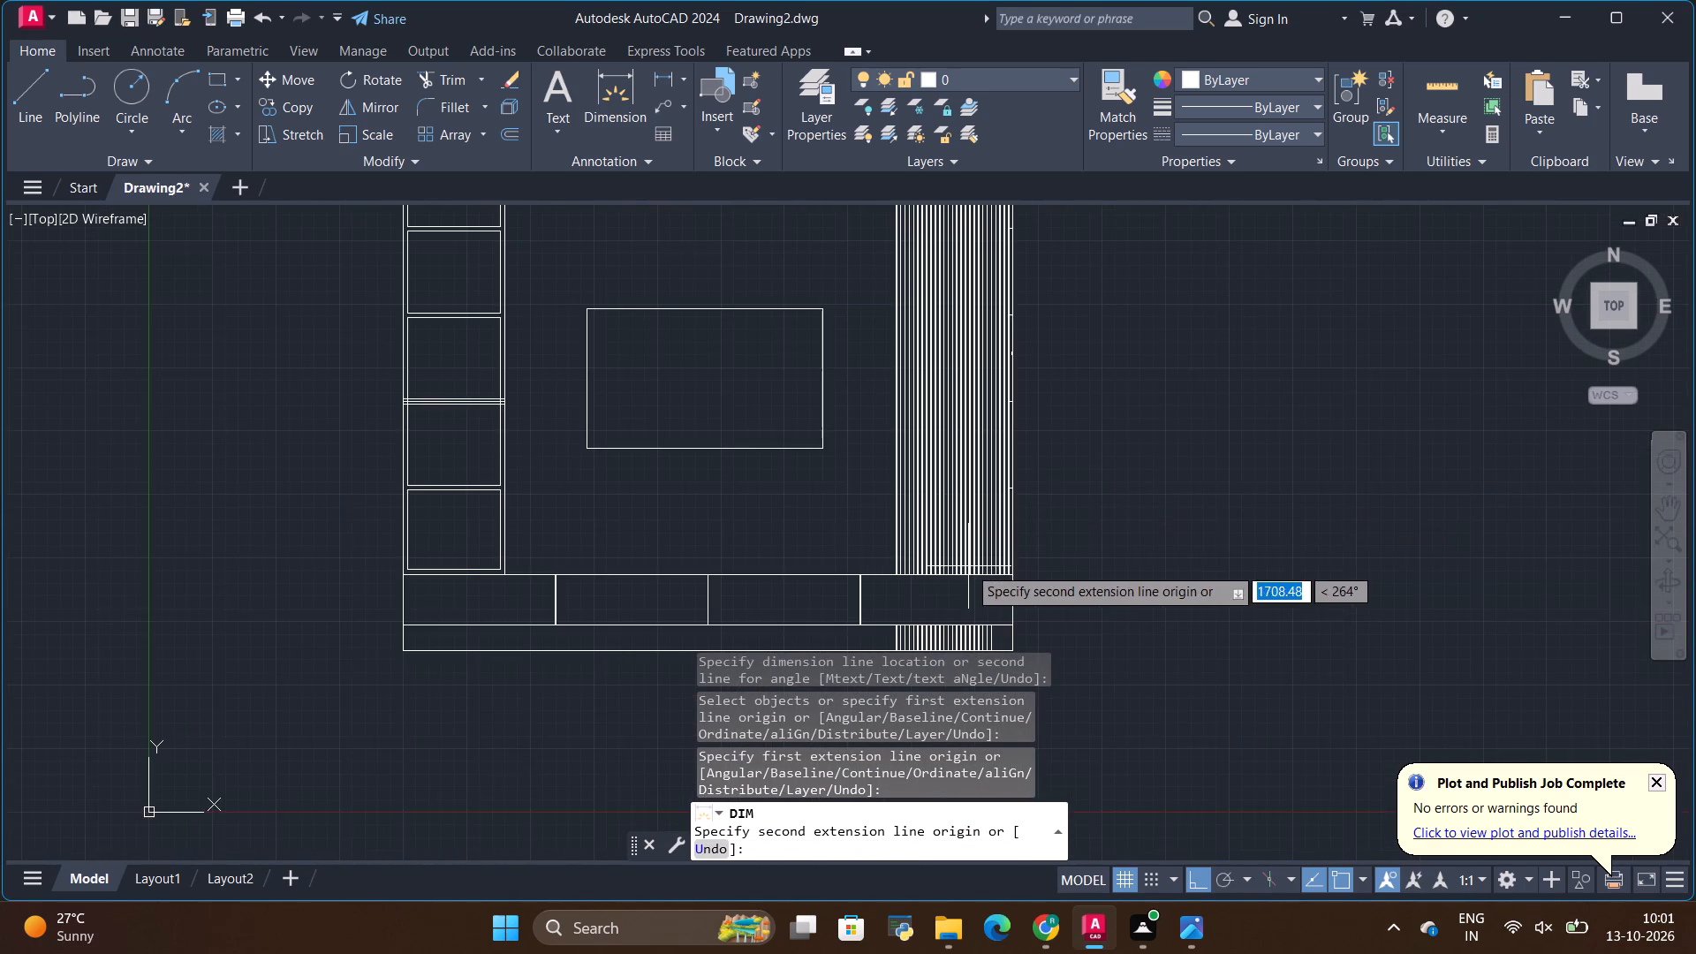
scroll(982, 609, up, 2)
scroll(1026, 509, up, 4)
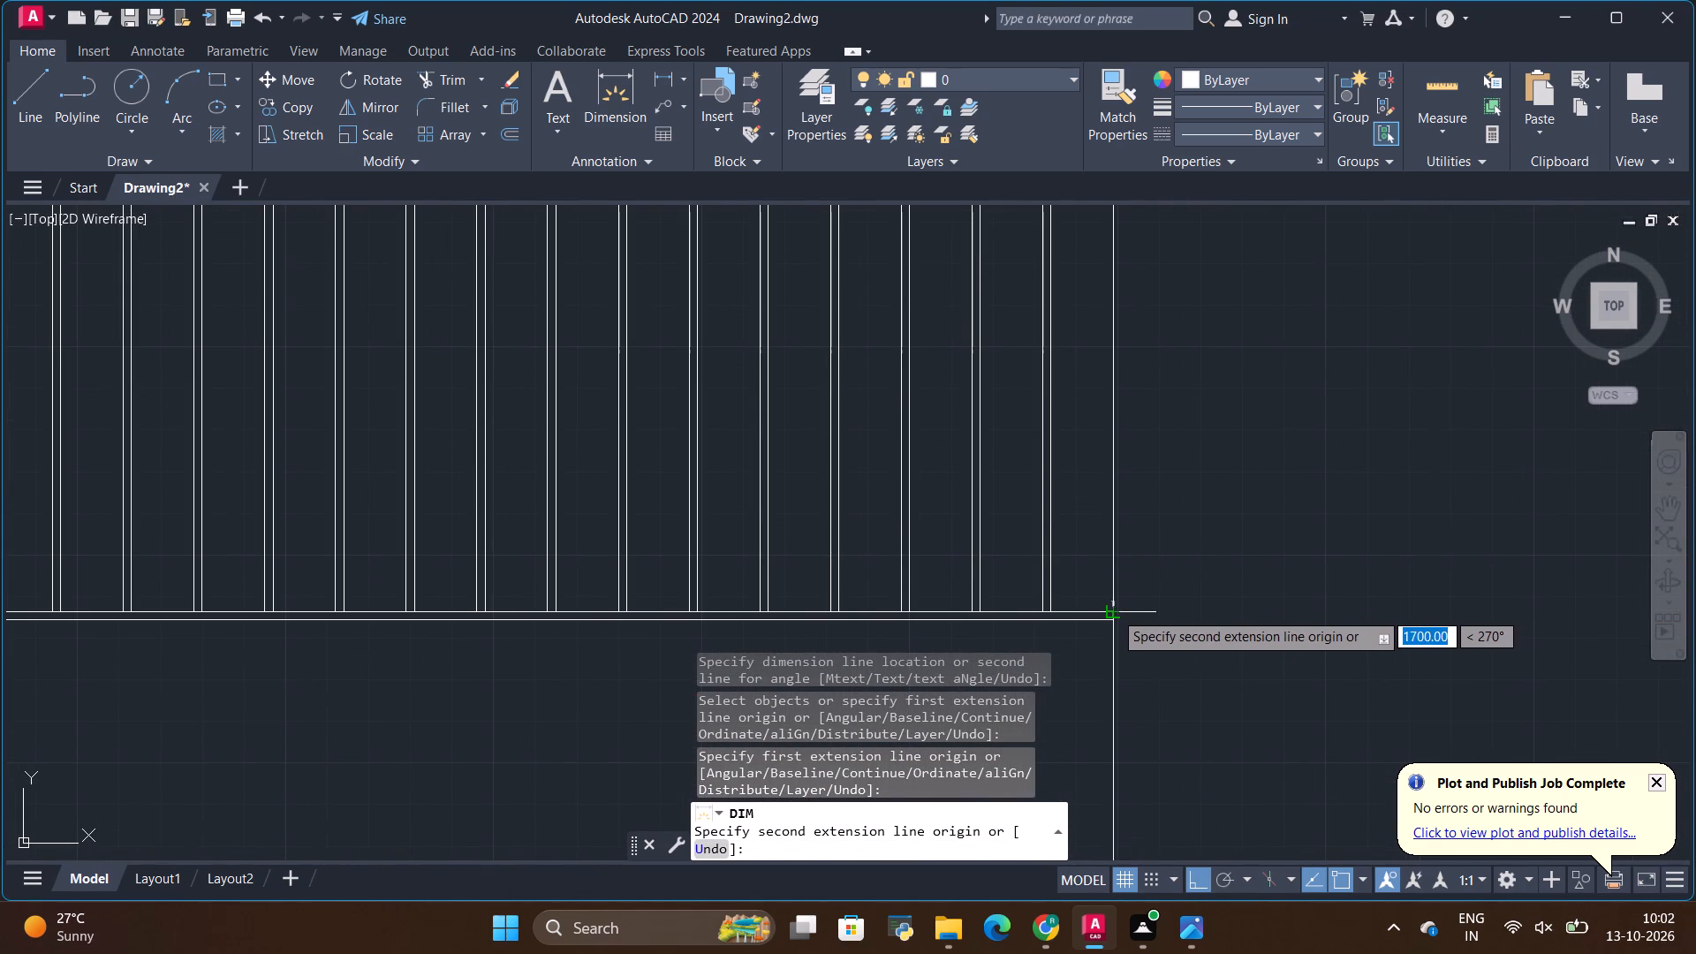
click(1114, 611)
scroll(1191, 608, down, 6)
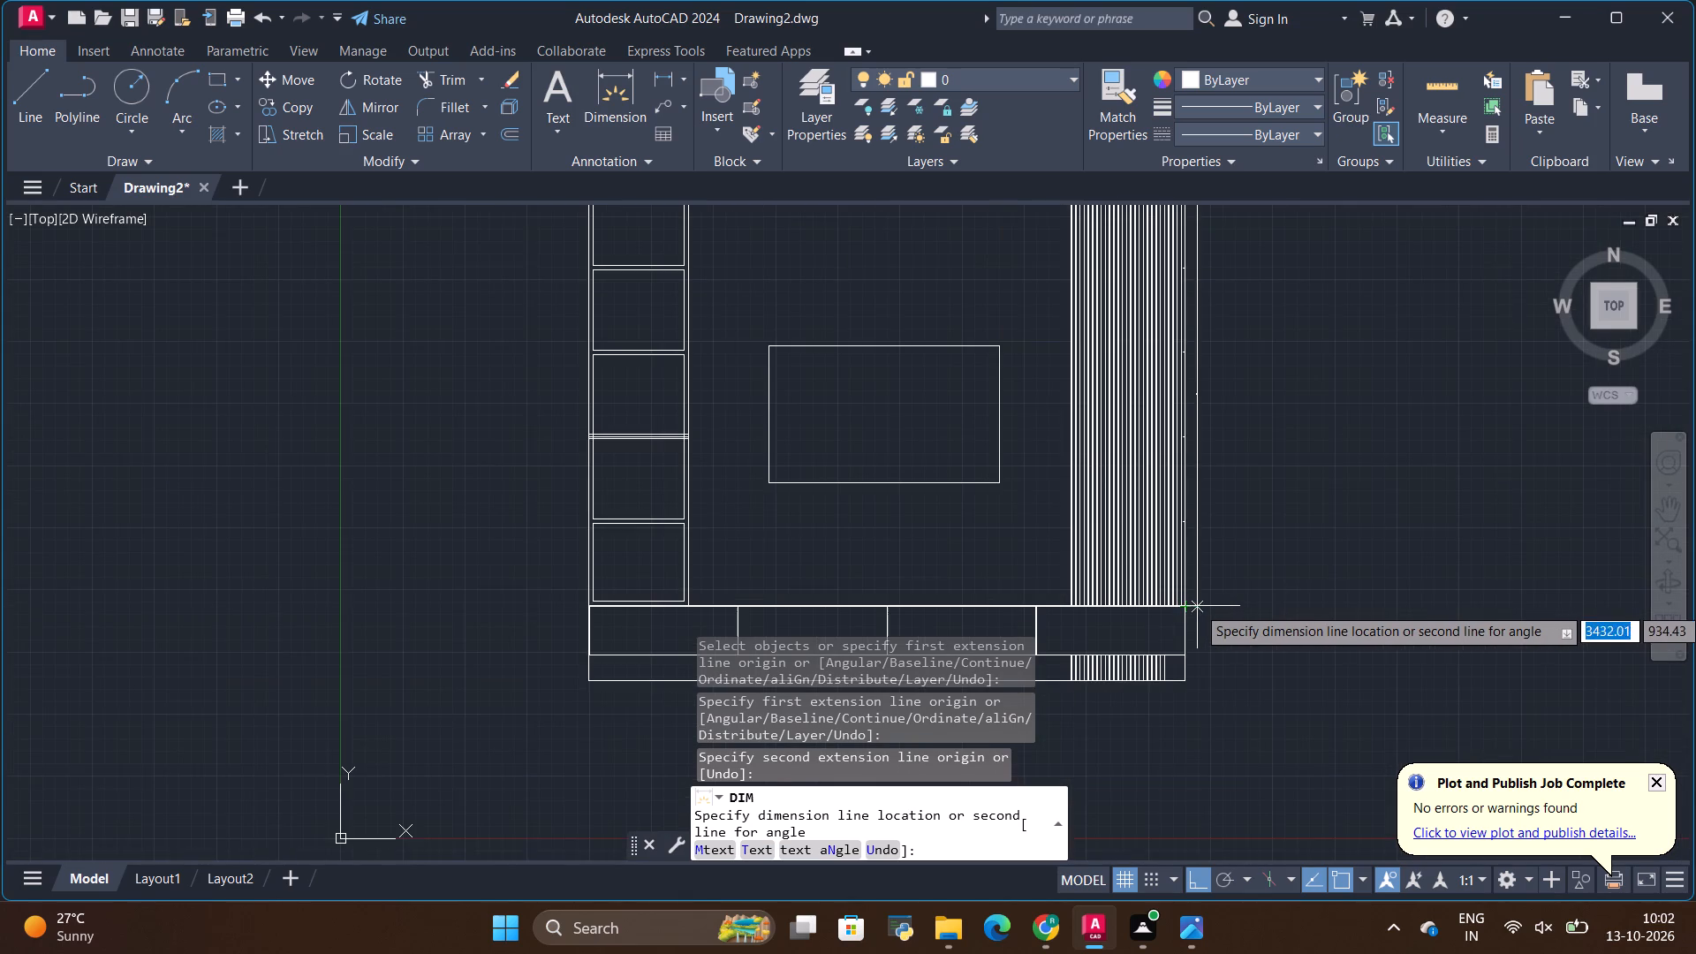
scroll(1197, 606, down, 2)
click(1208, 606)
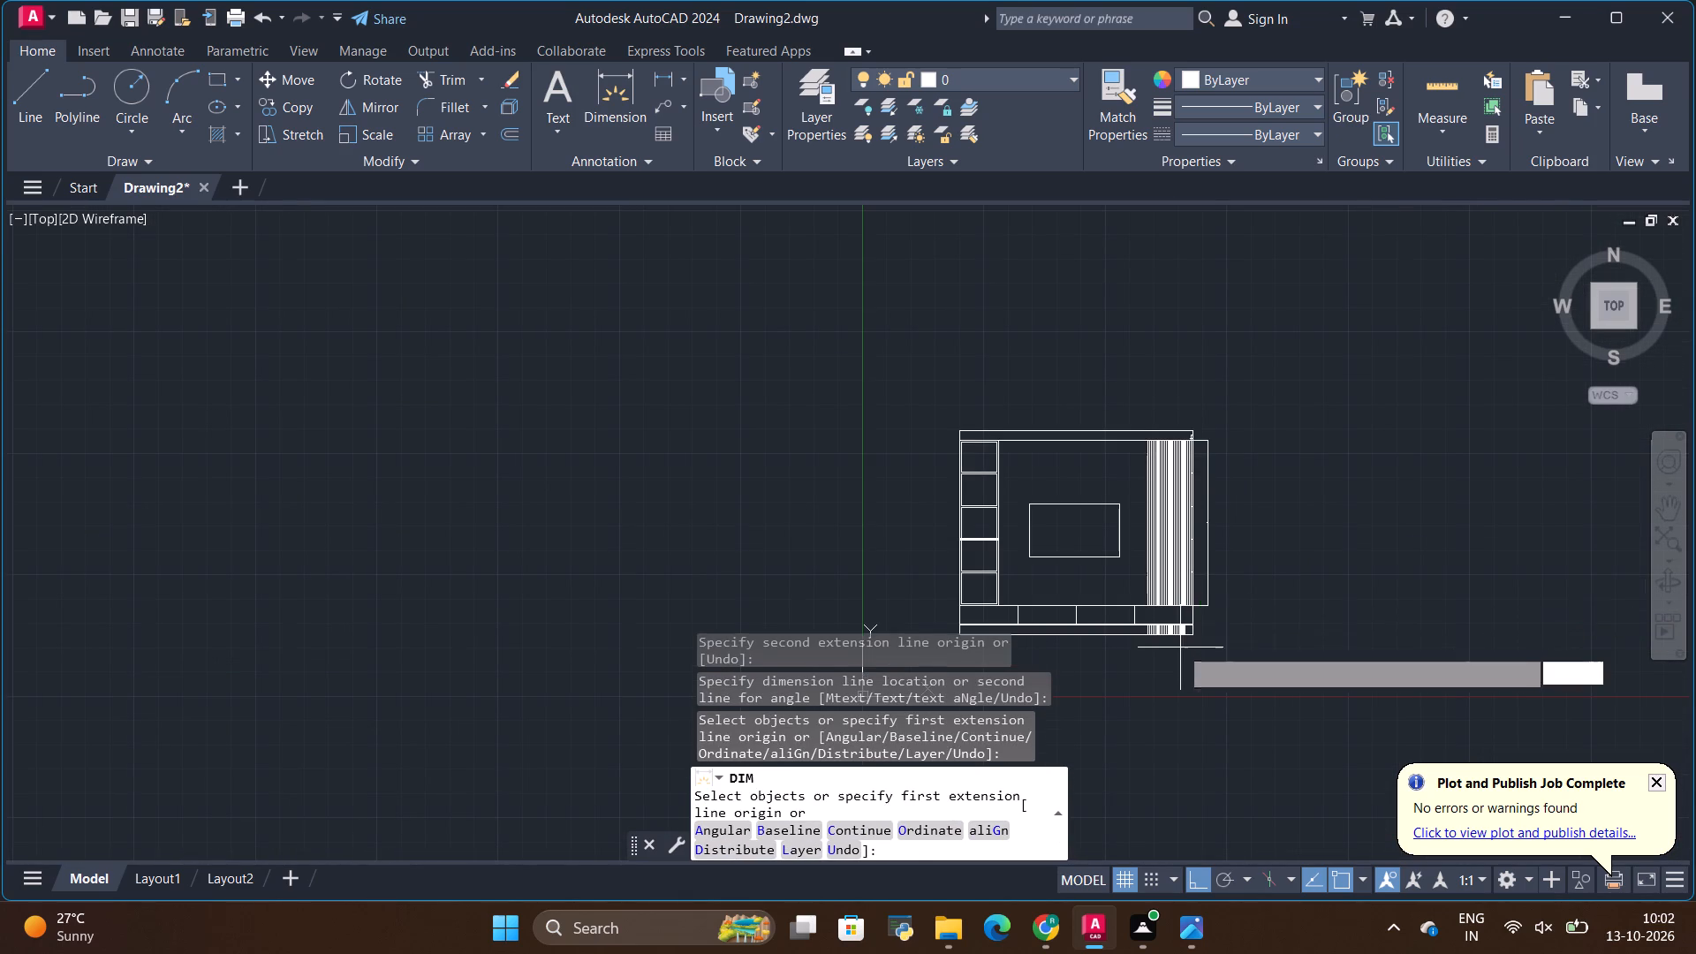
Dimension the drawer row's height at the unit's right edge, placing the dimension outside the unit.
scroll(1187, 646, up, 3)
scroll(1183, 425, up, 1)
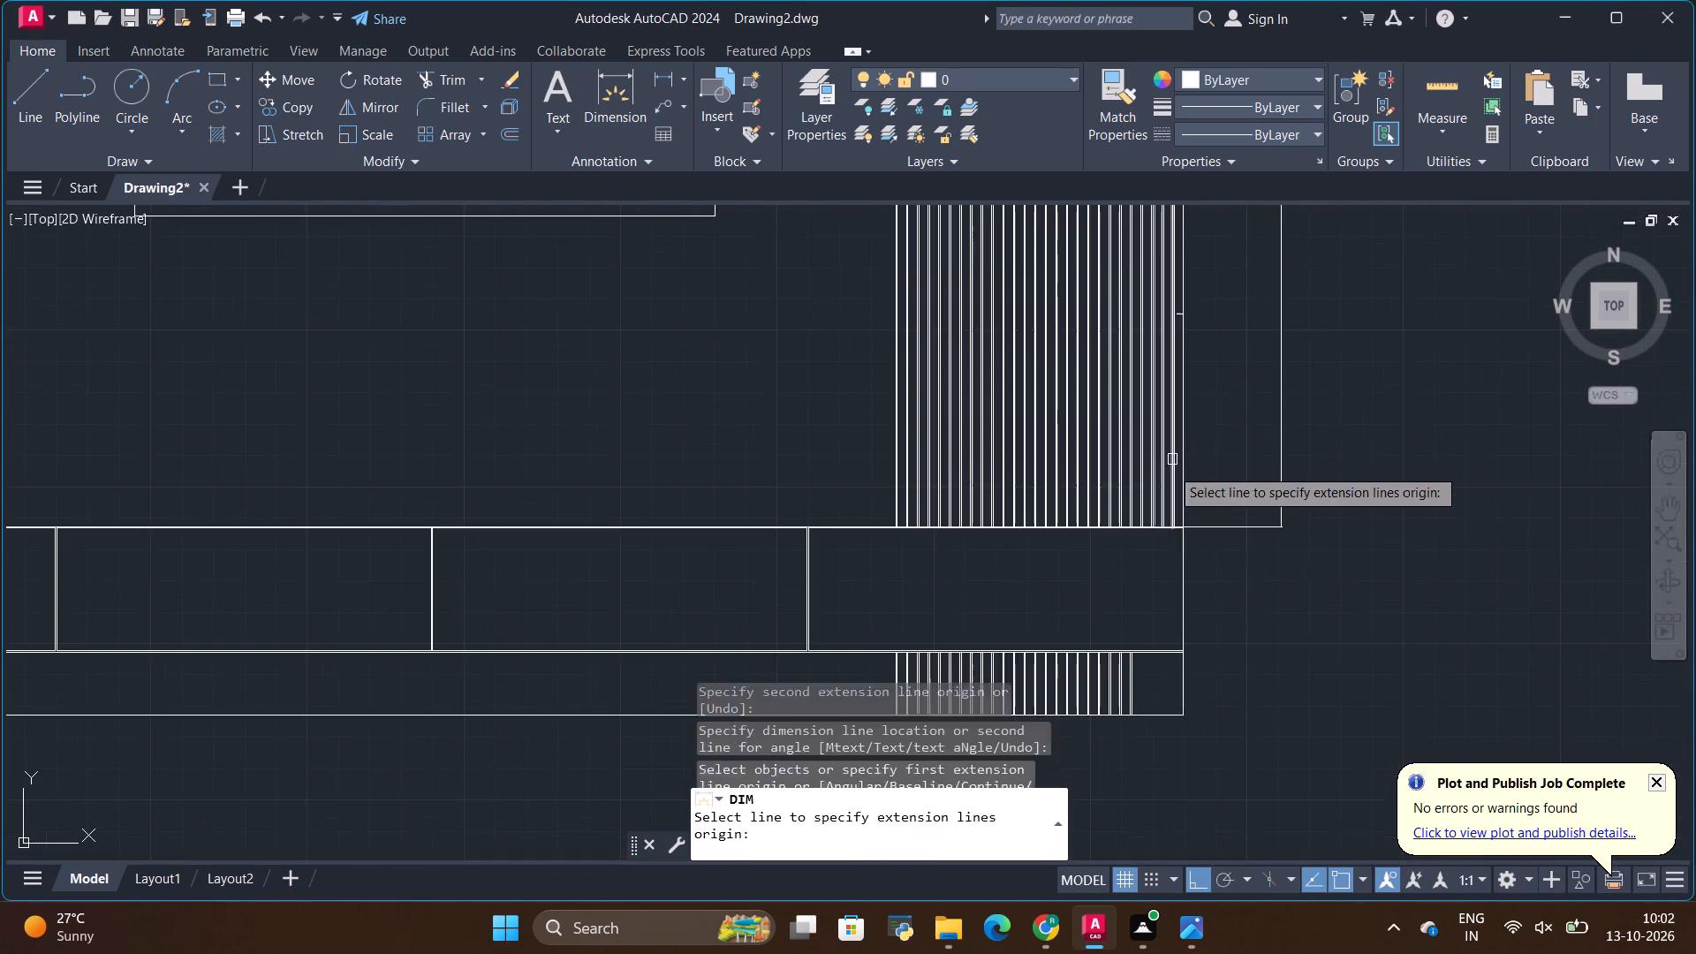
scroll(1176, 541, up, 3)
click(1186, 506)
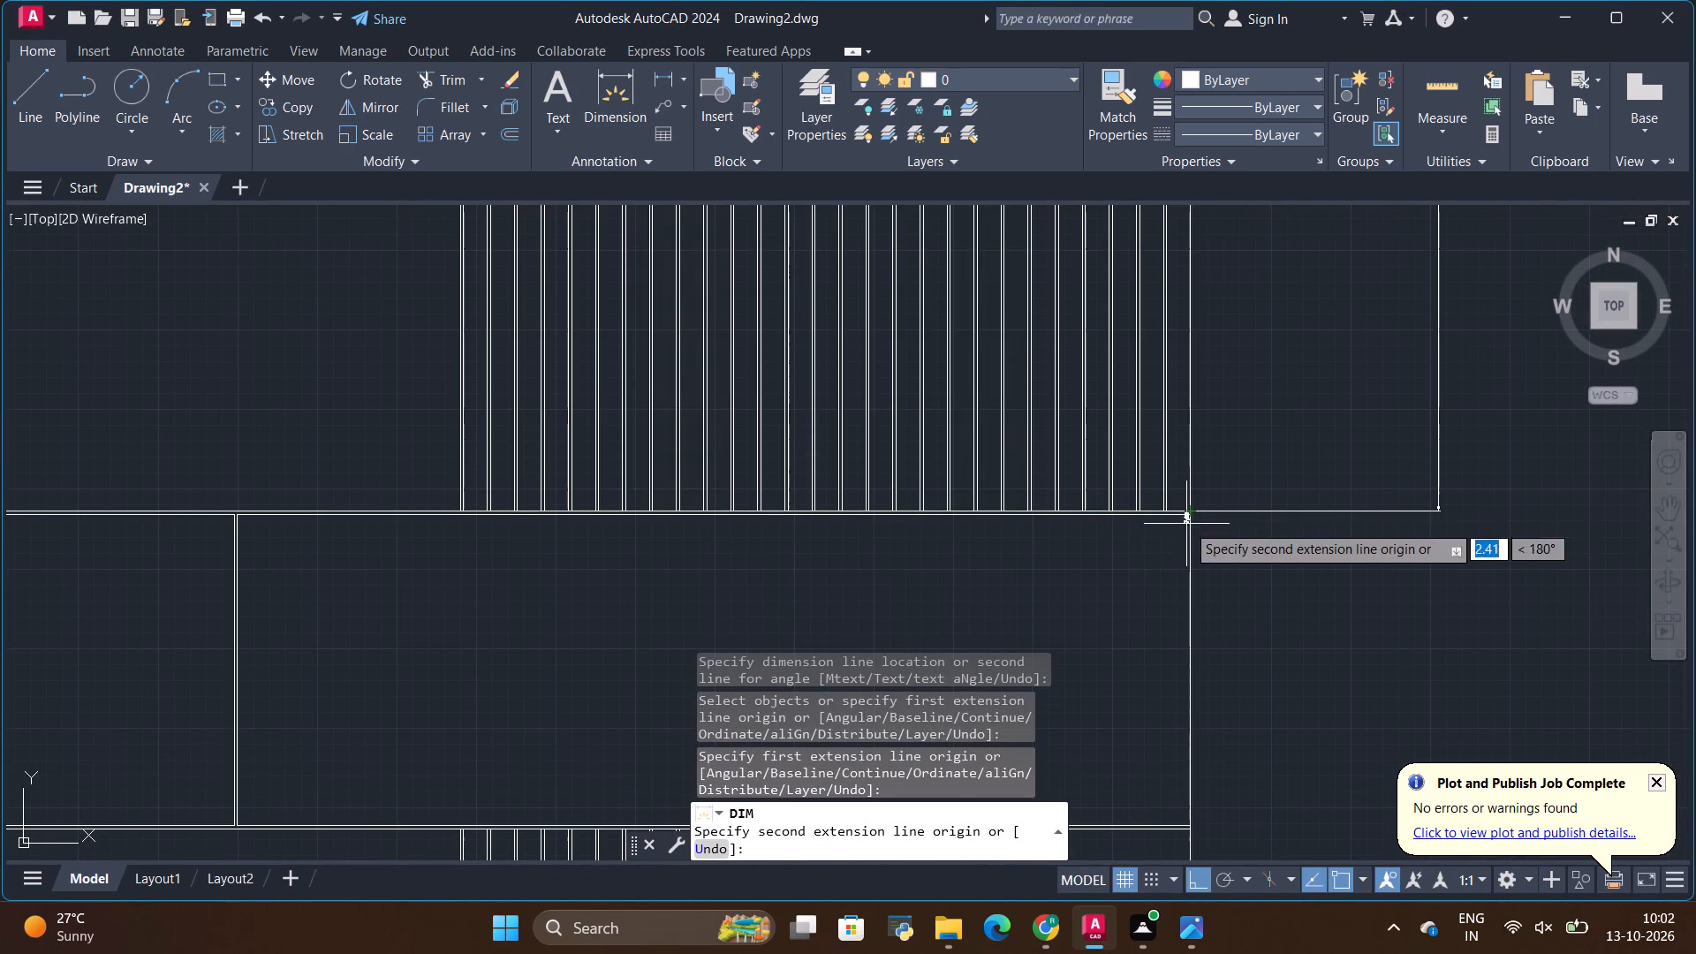
click(1192, 830)
scroll(1230, 765, down, 3)
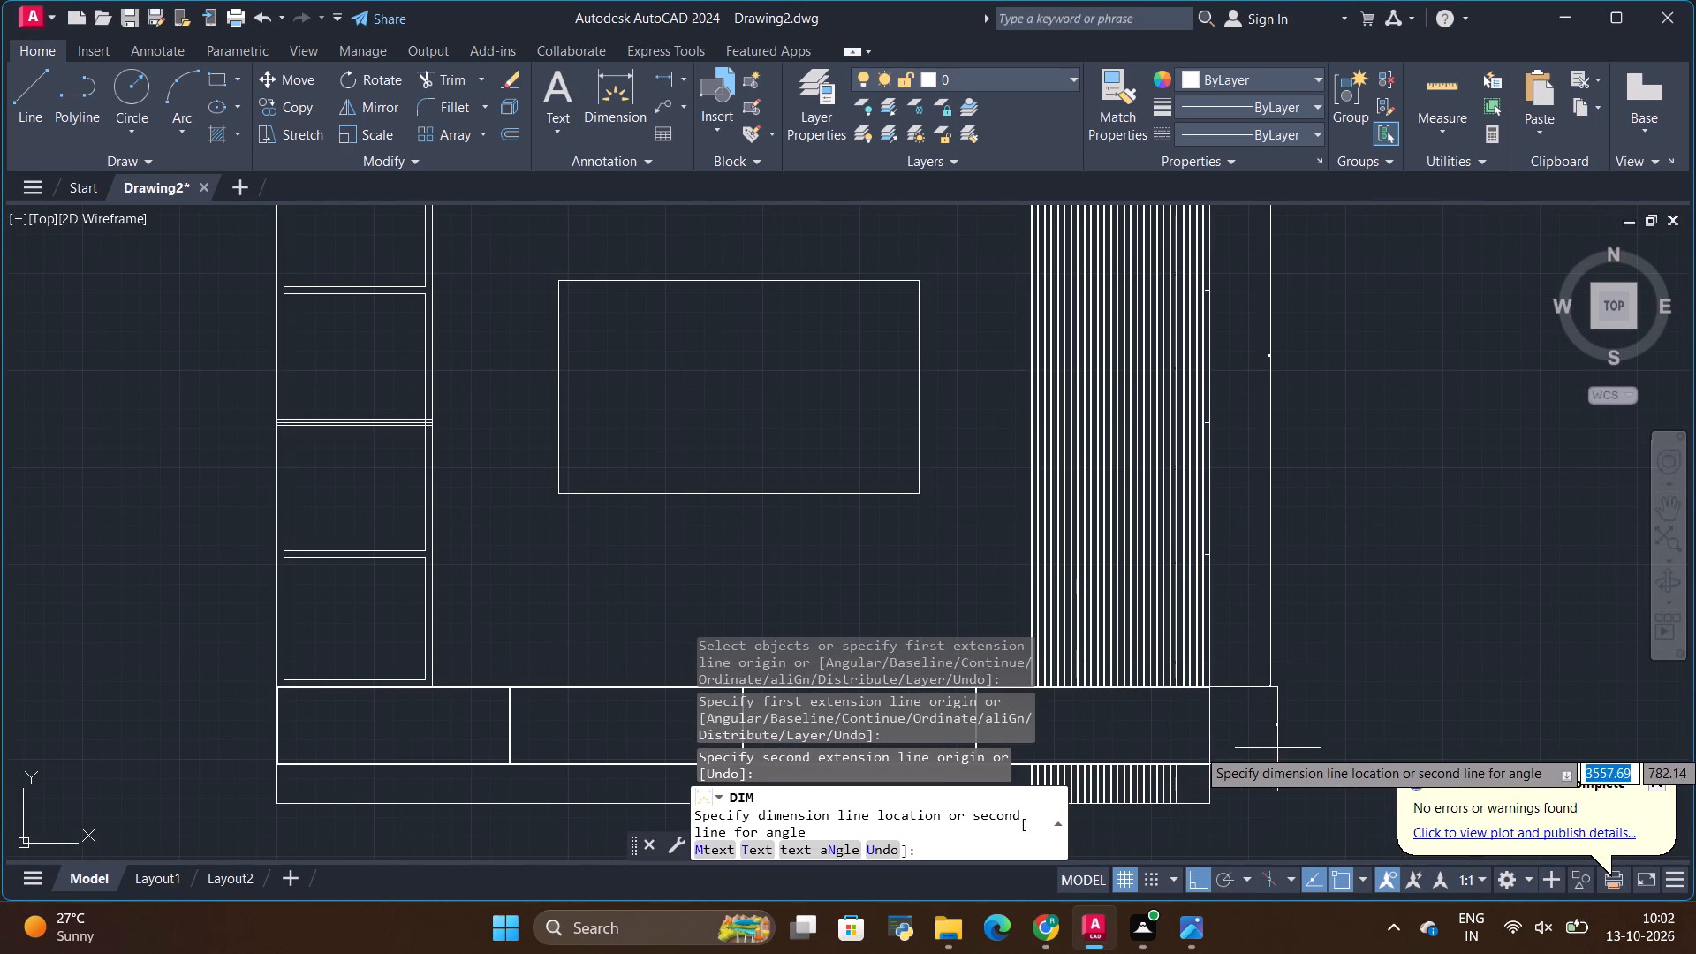
click(1242, 745)
Dimension the base section's height below the drawer row, at the unit's right edge, placing the dimension outside the unit.
scroll(1205, 814, up, 3)
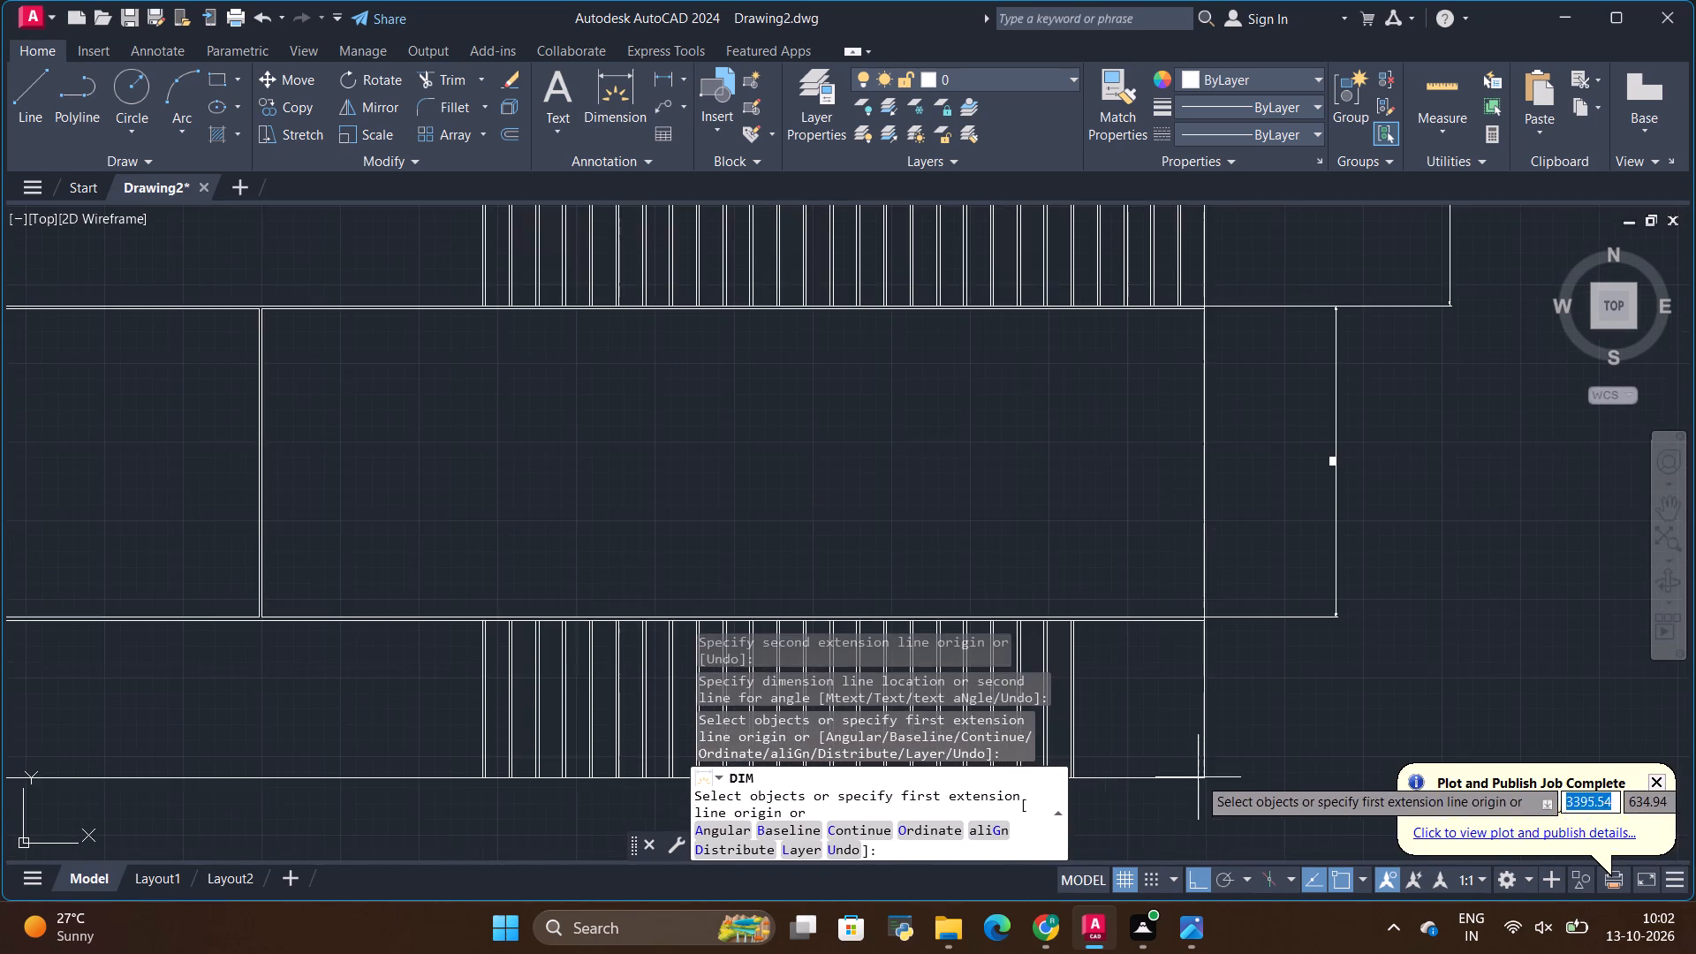
scroll(1197, 776, up, 1)
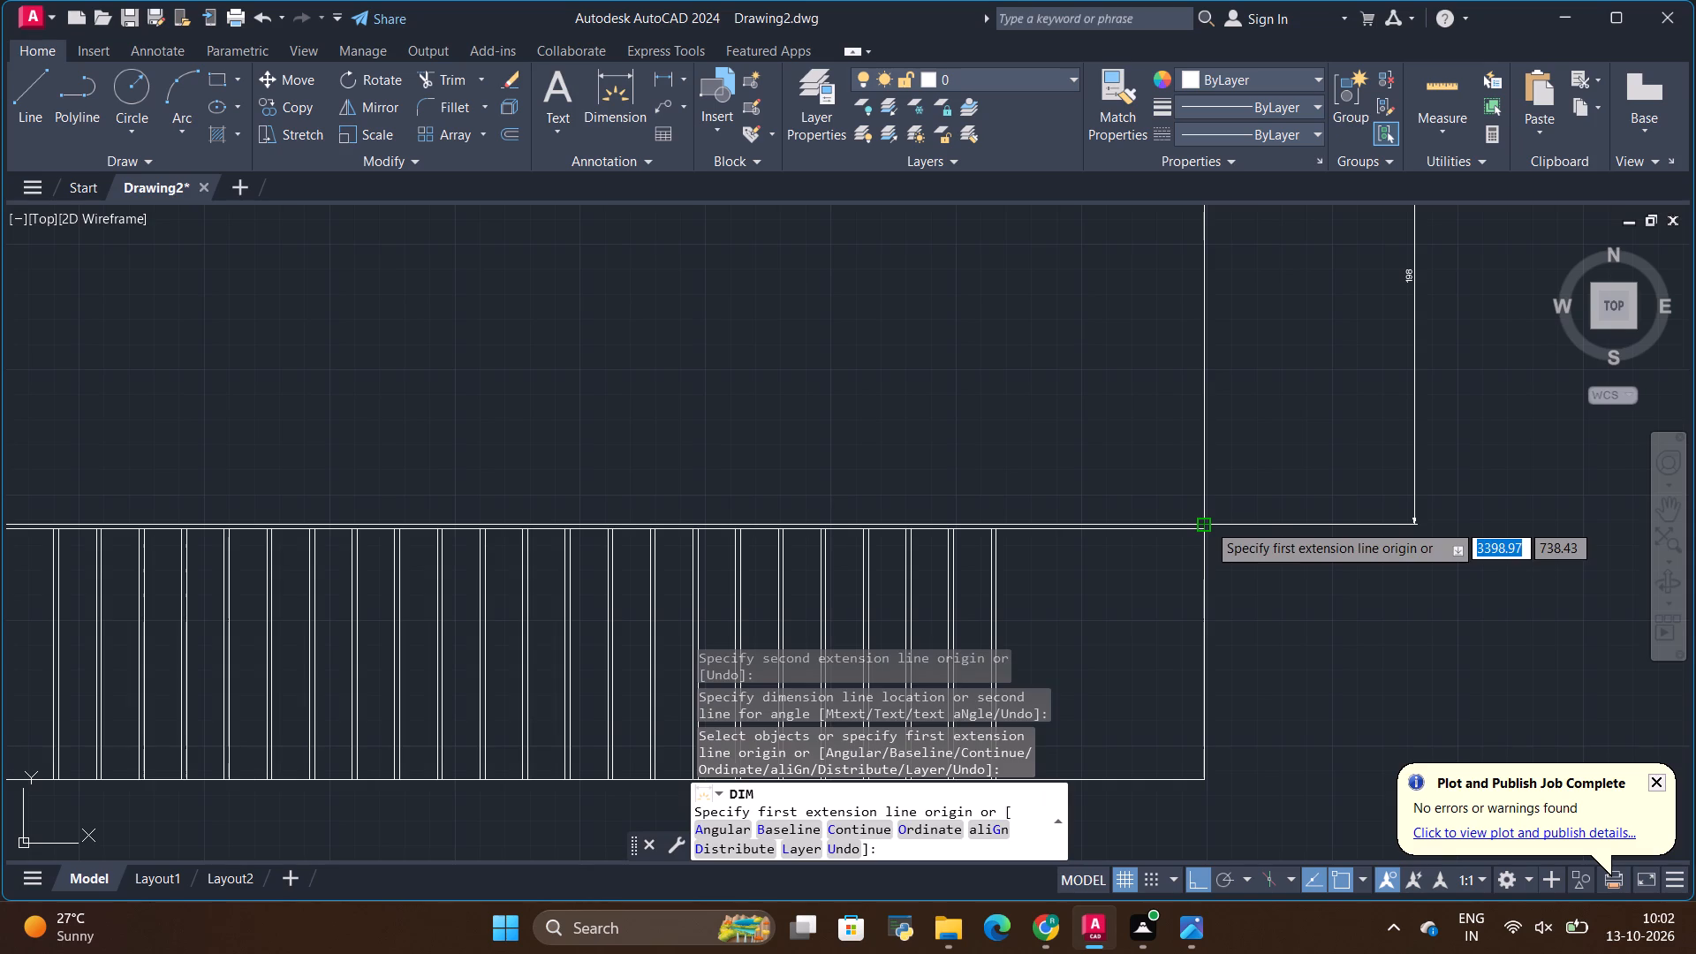
click(1208, 523)
click(1206, 782)
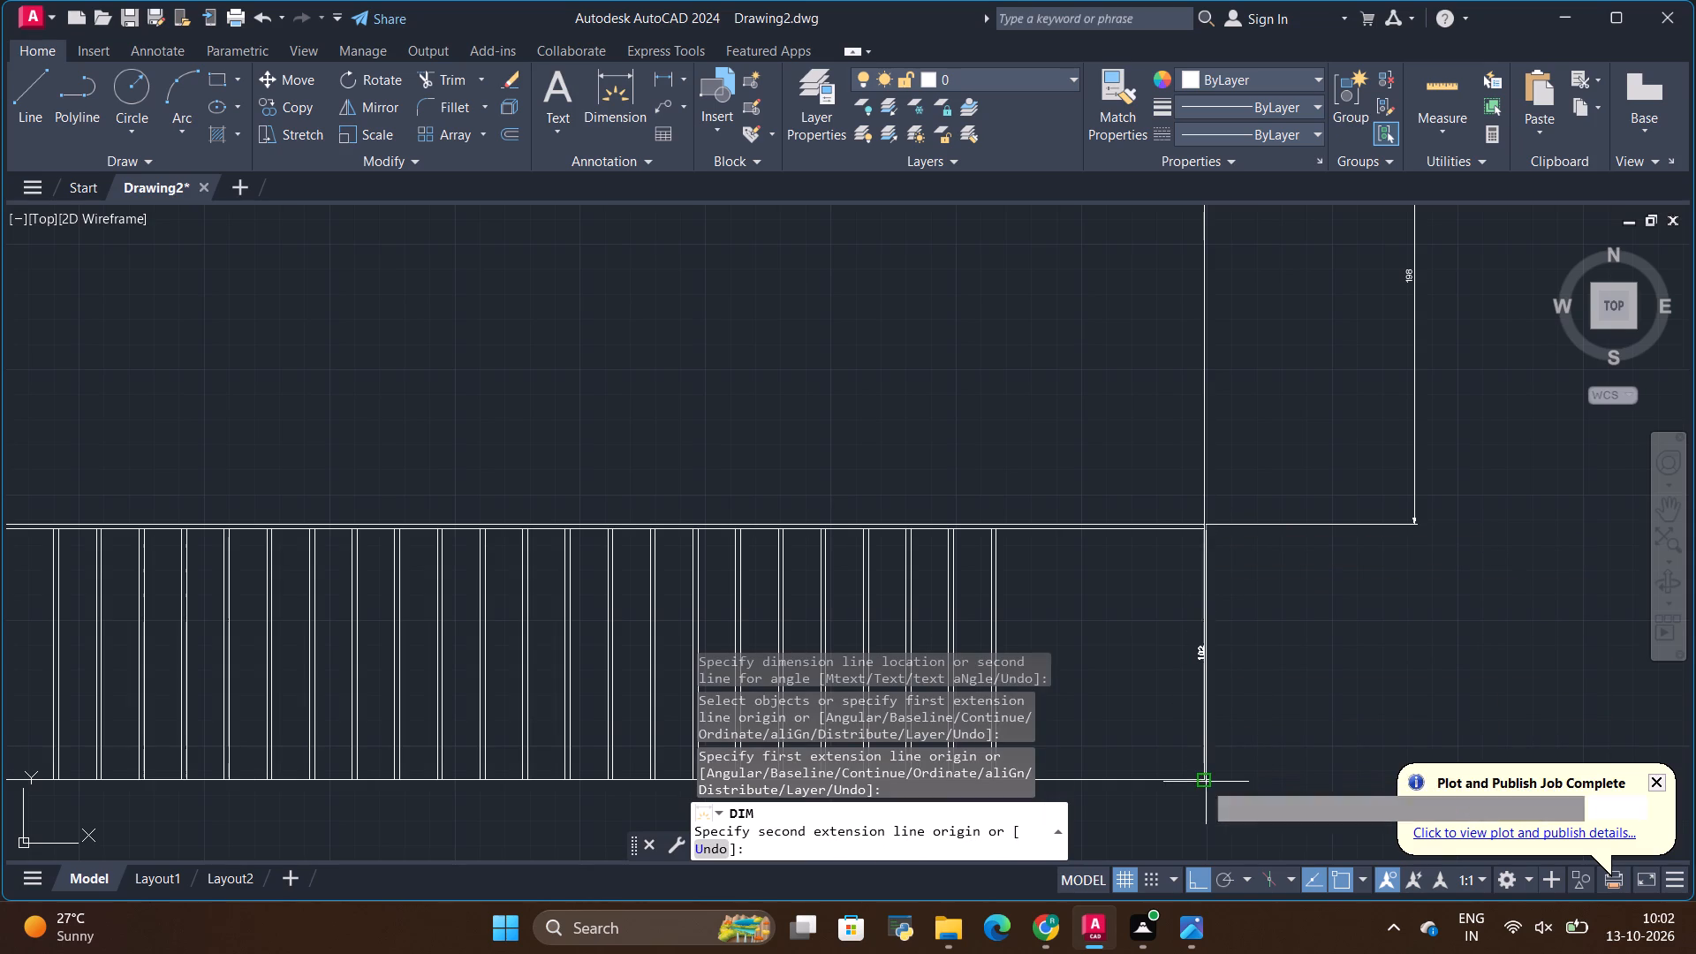
click(1392, 756)
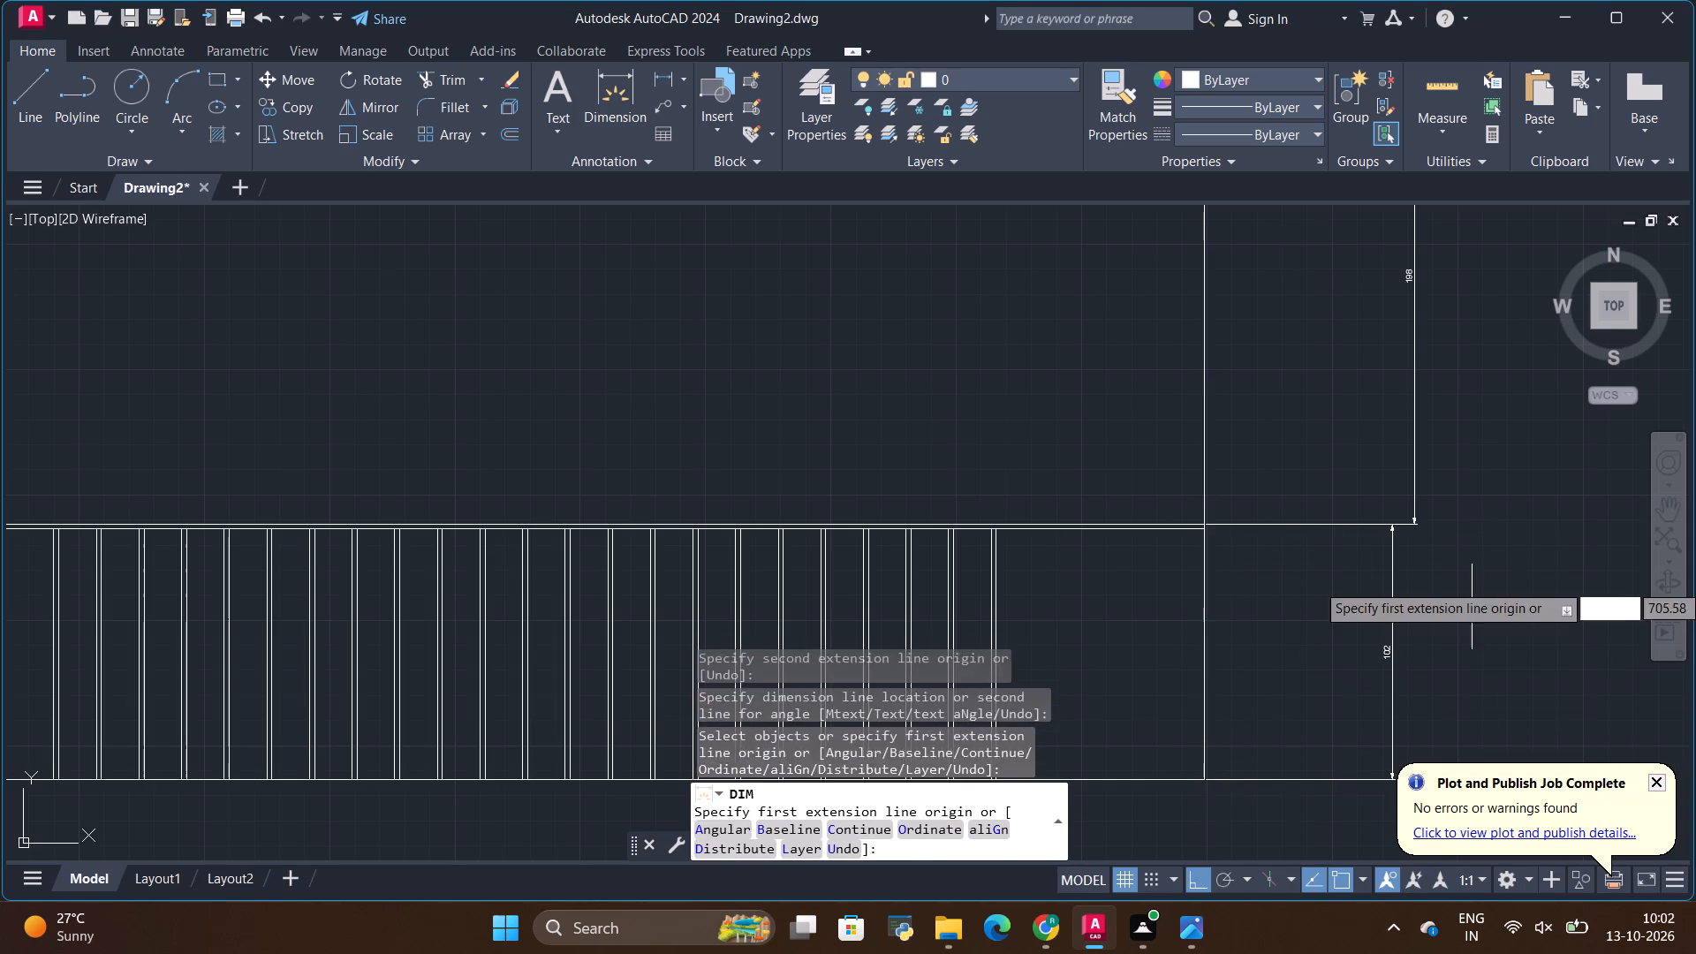
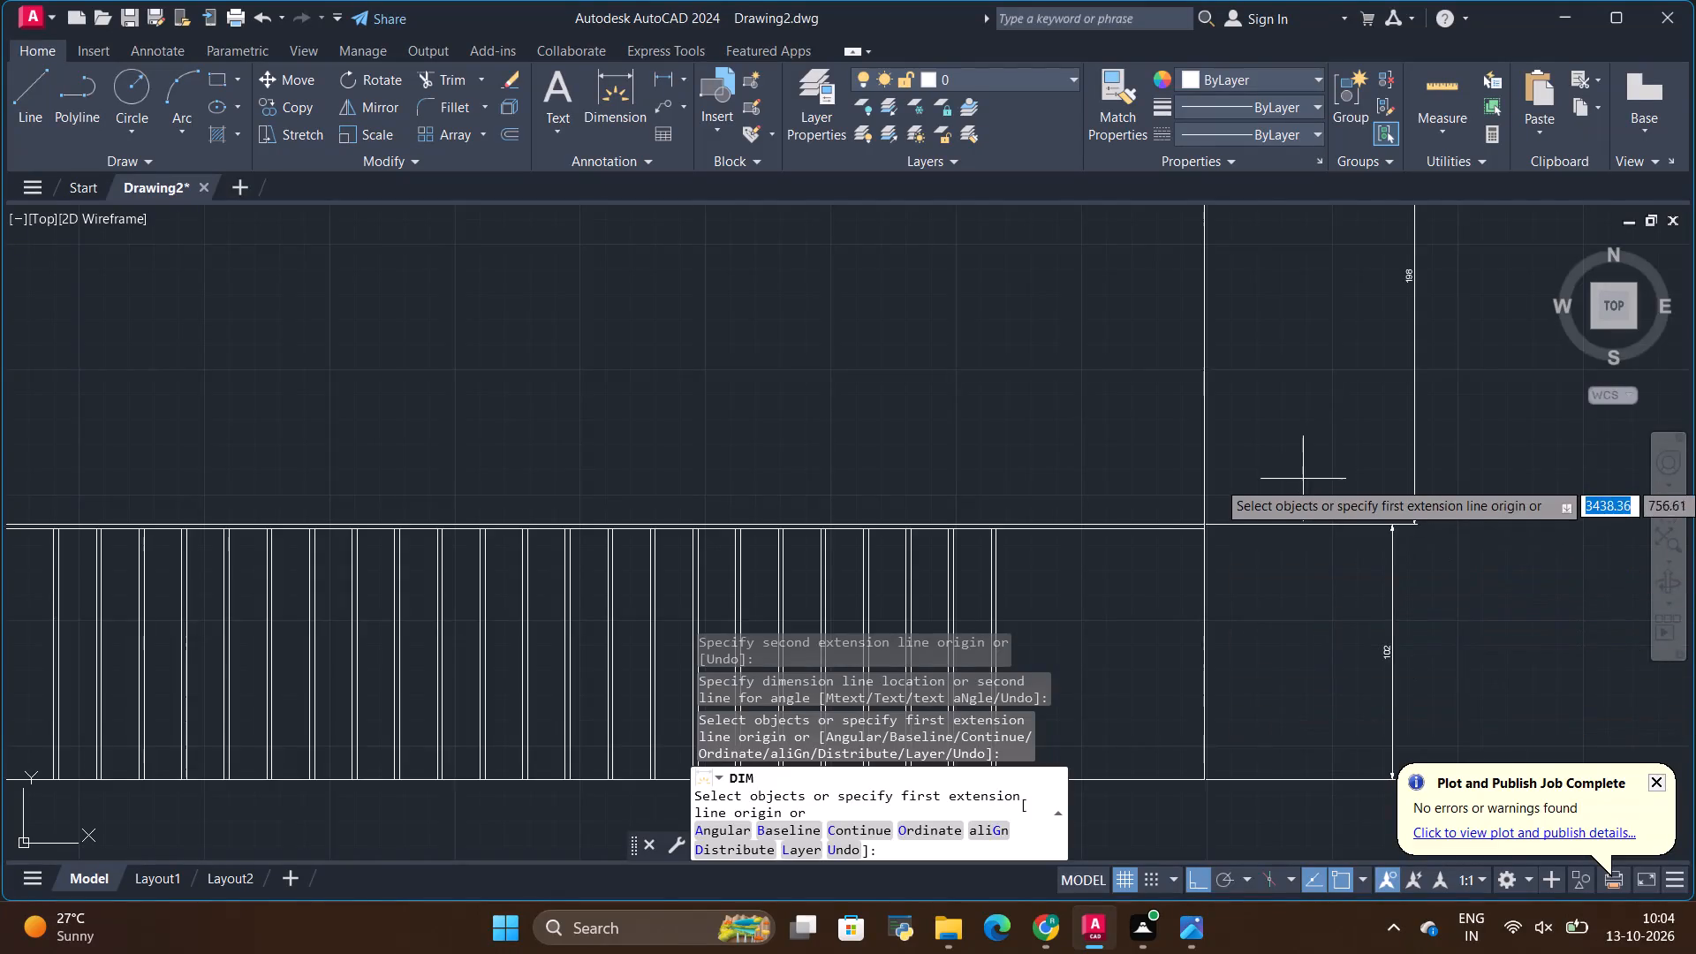
Dimension the shelf column's full width from the unit's top-left corner, placing the dimension line just above the column.
scroll(1288, 500, down, 2)
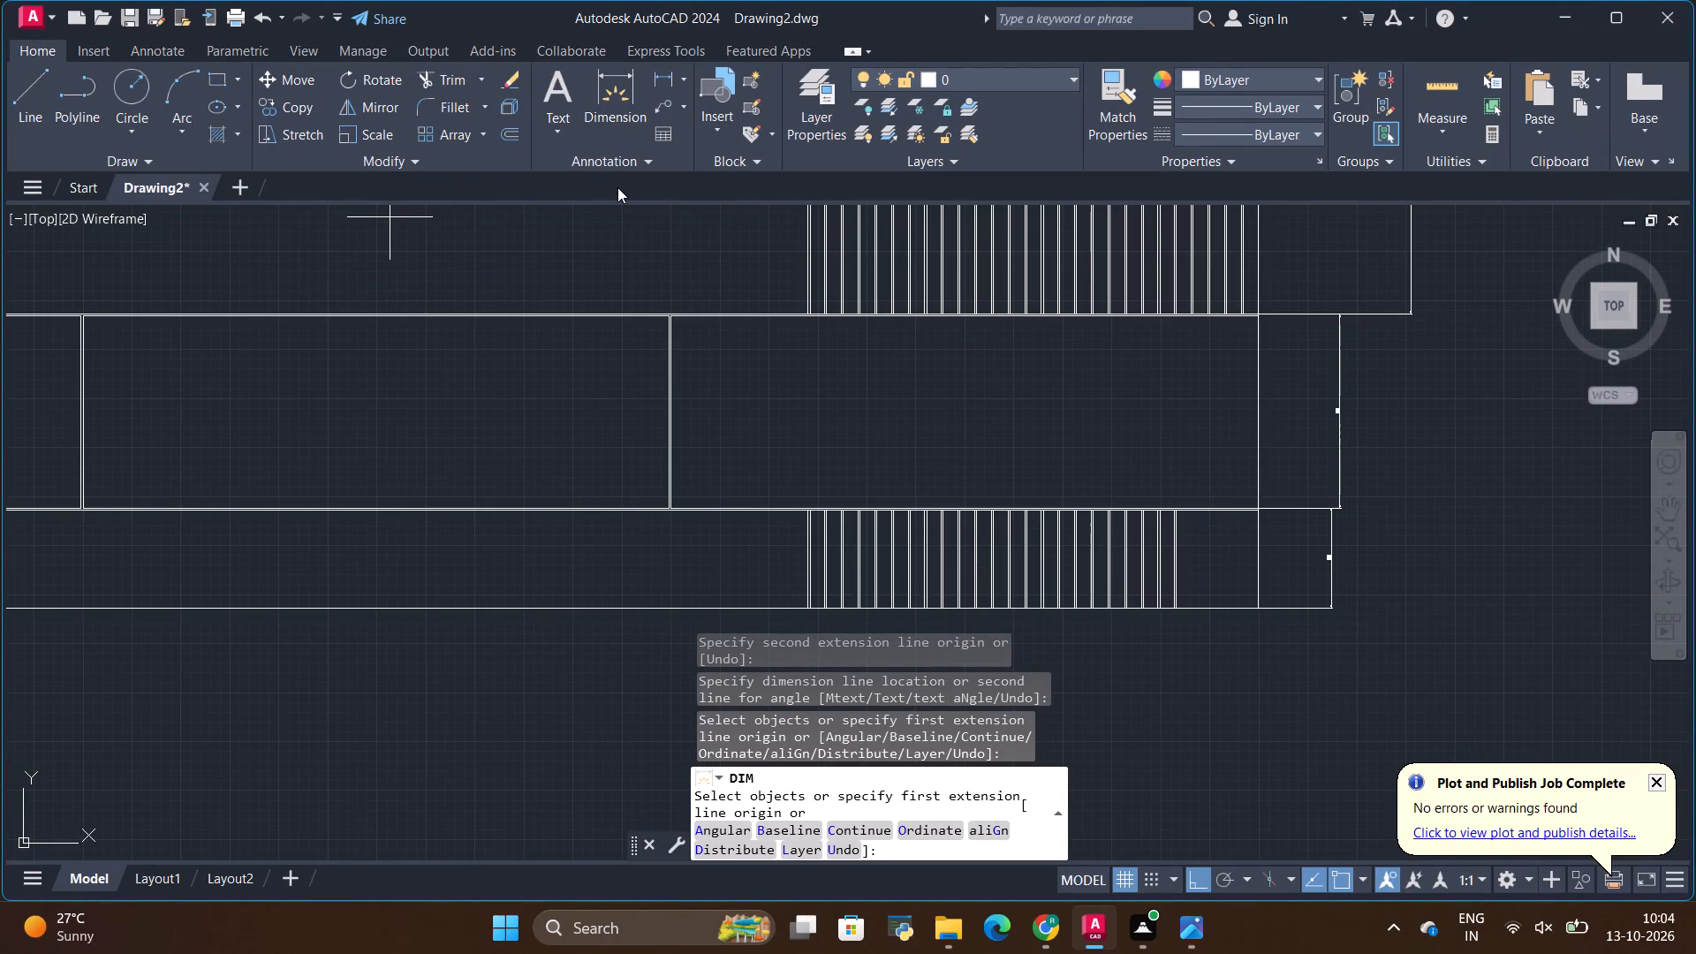
scroll(849, 436, down, 6)
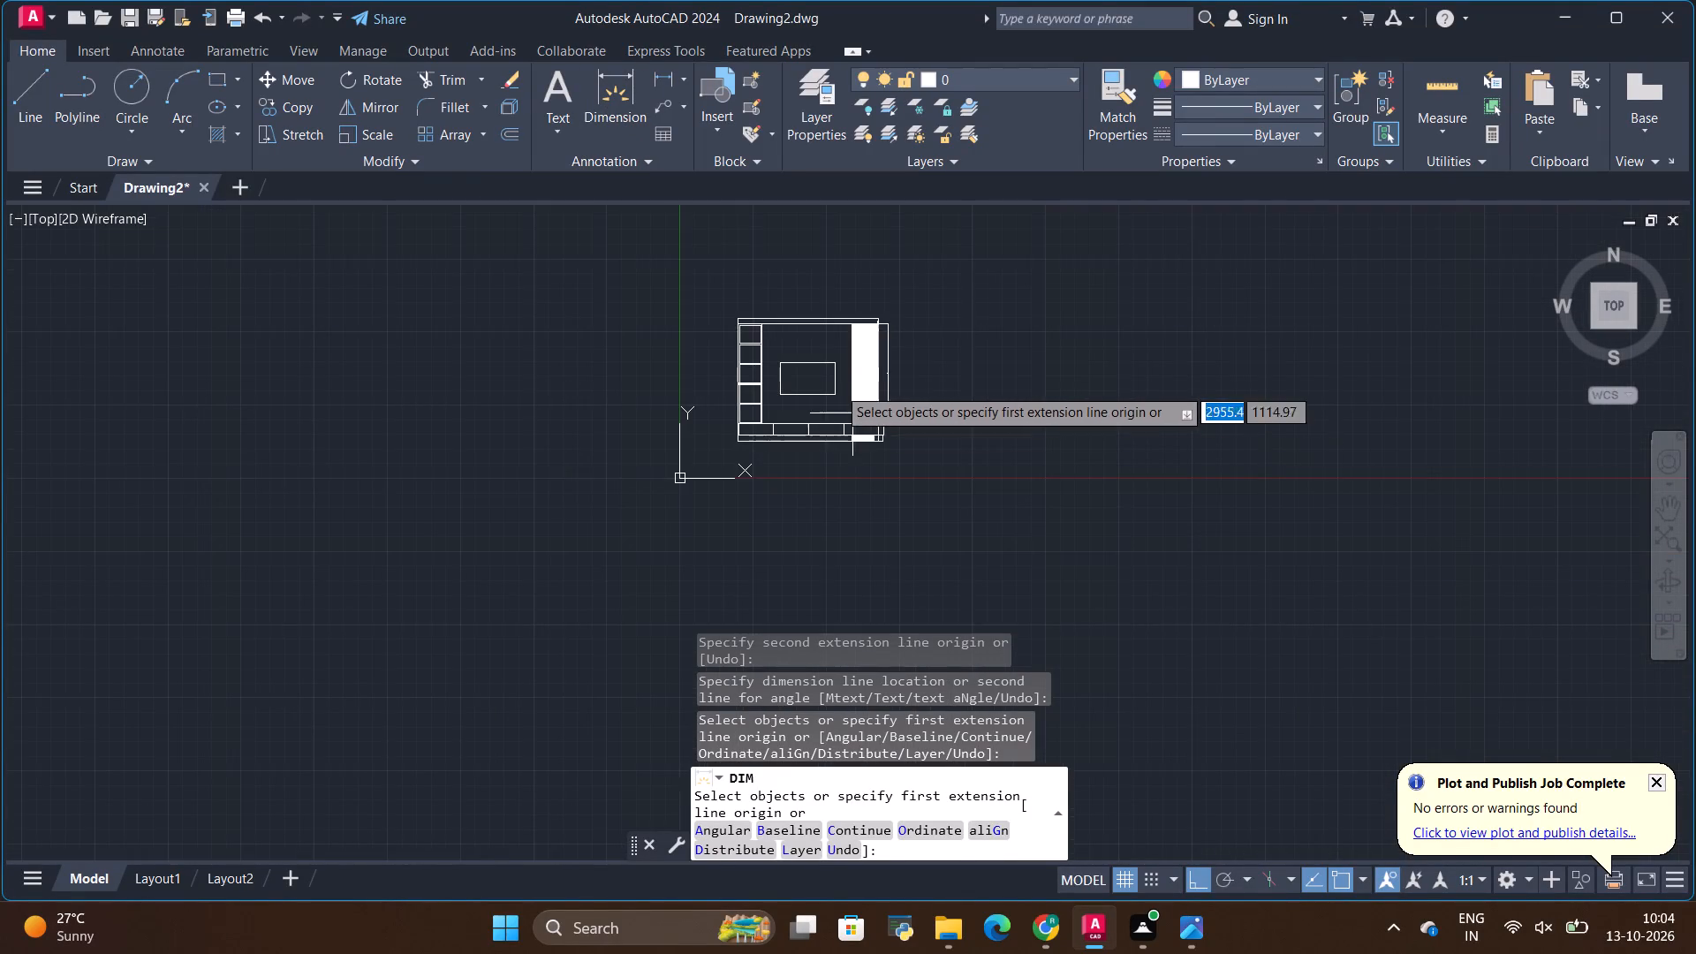
scroll(757, 332, up, 2)
scroll(700, 272, up, 2)
scroll(768, 348, up, 3)
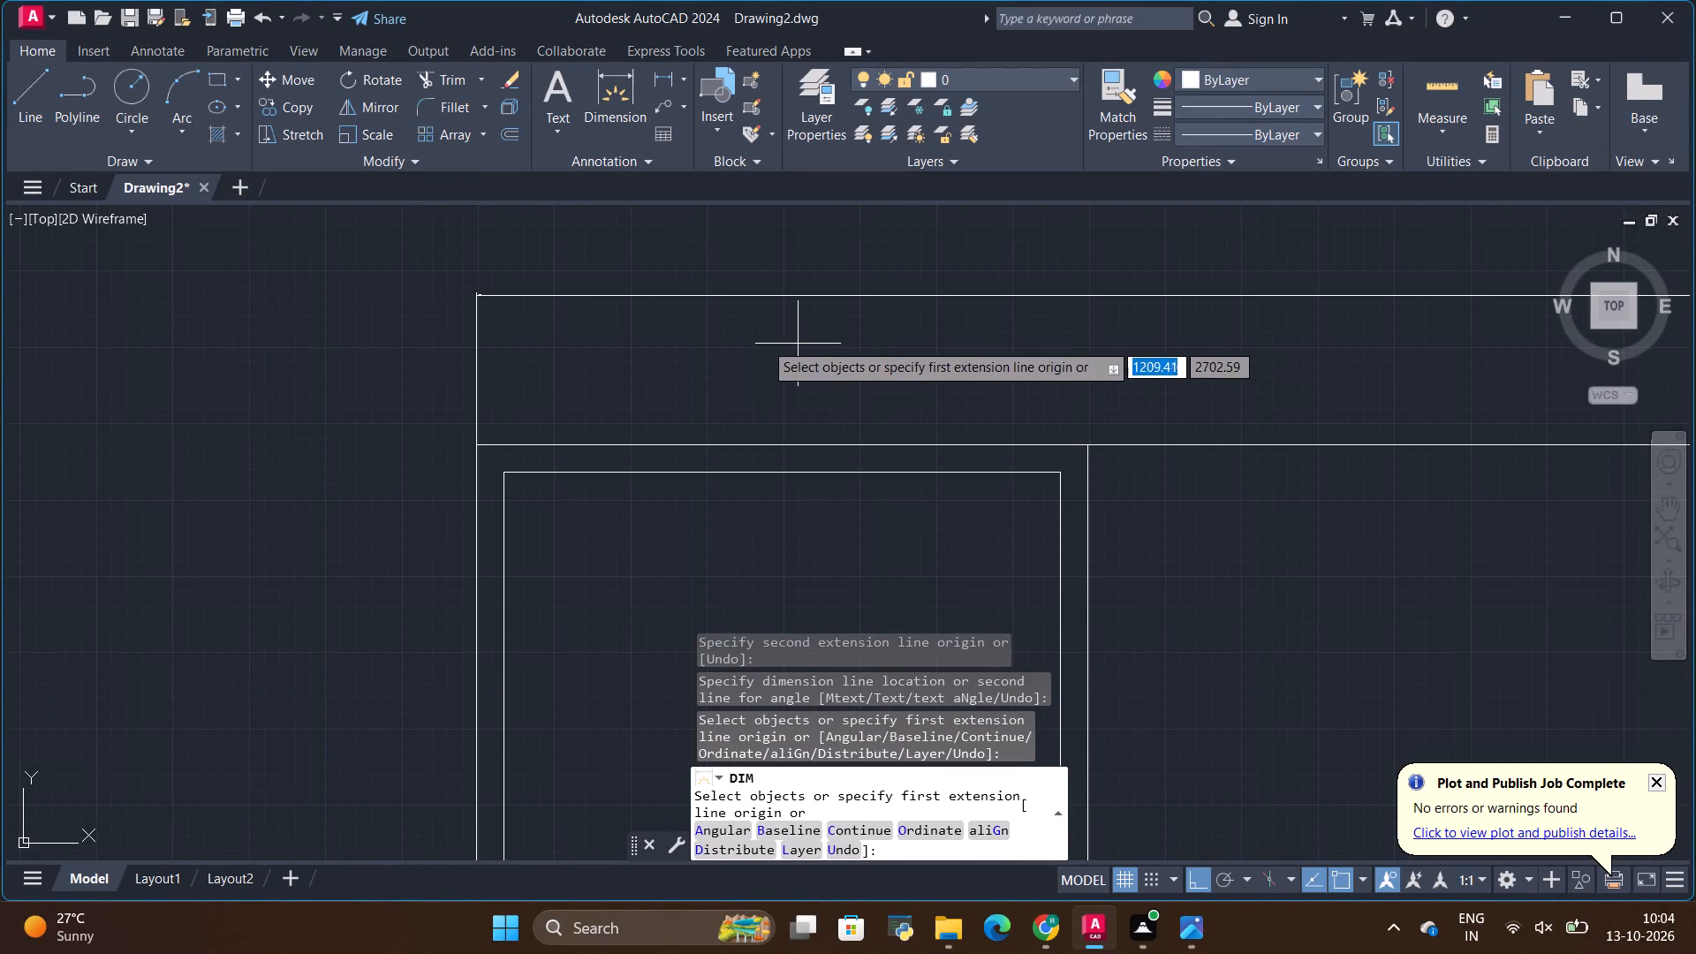
click(586, 87)
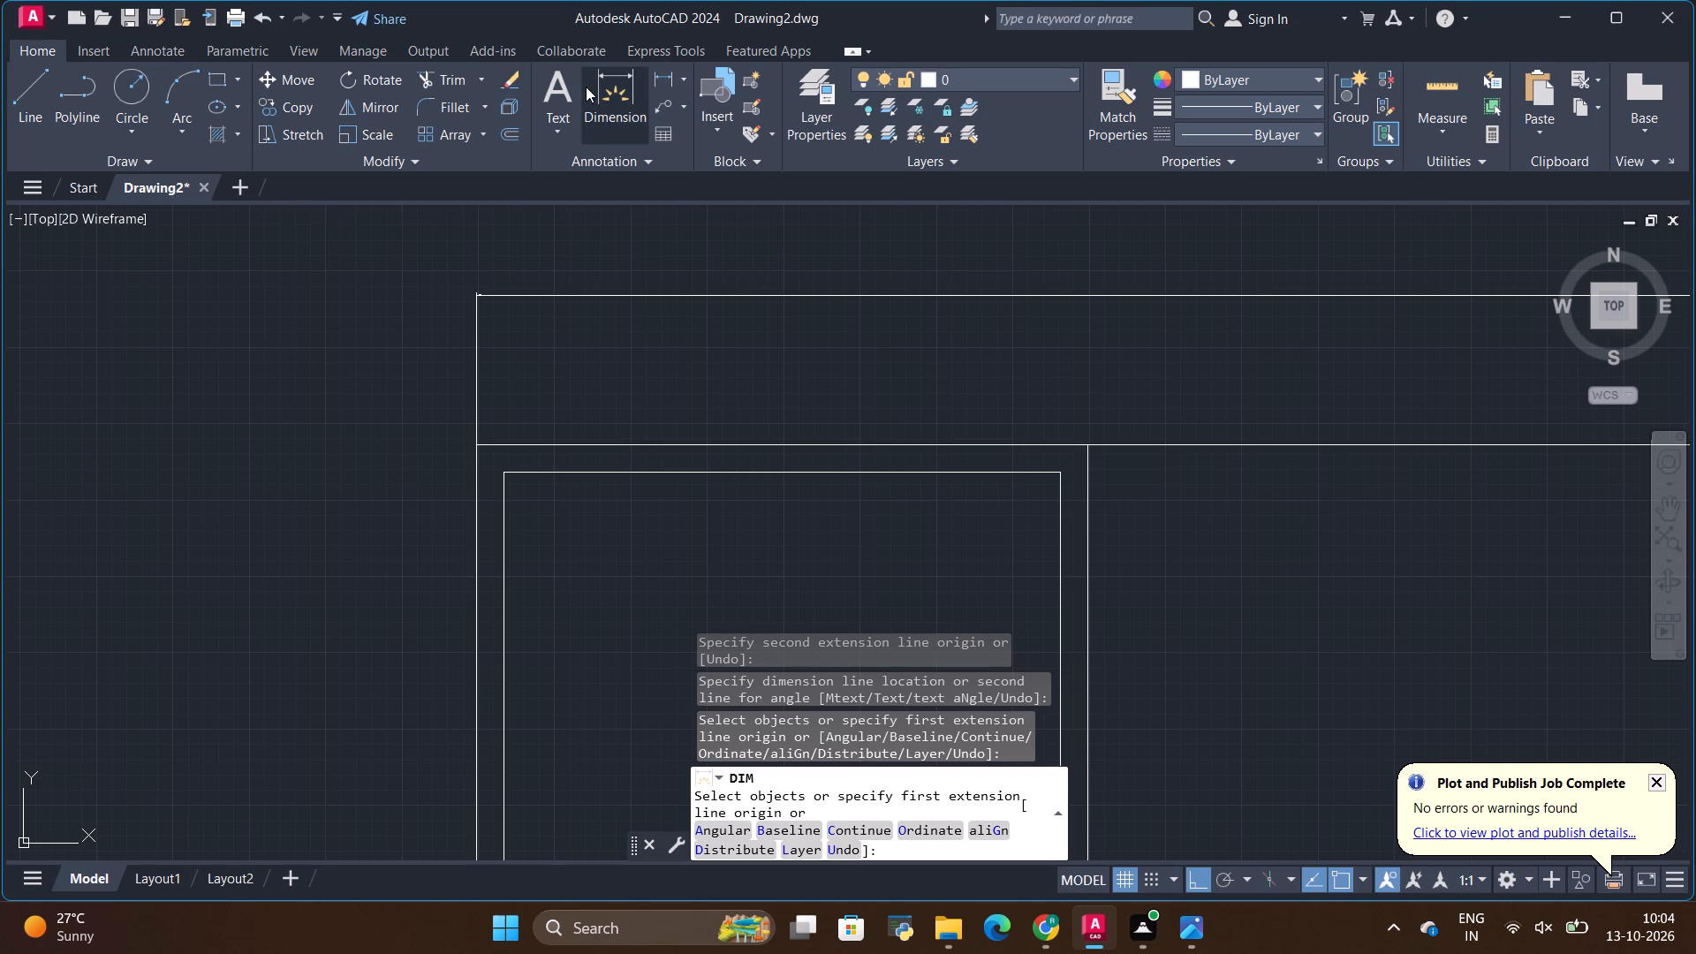
click(478, 448)
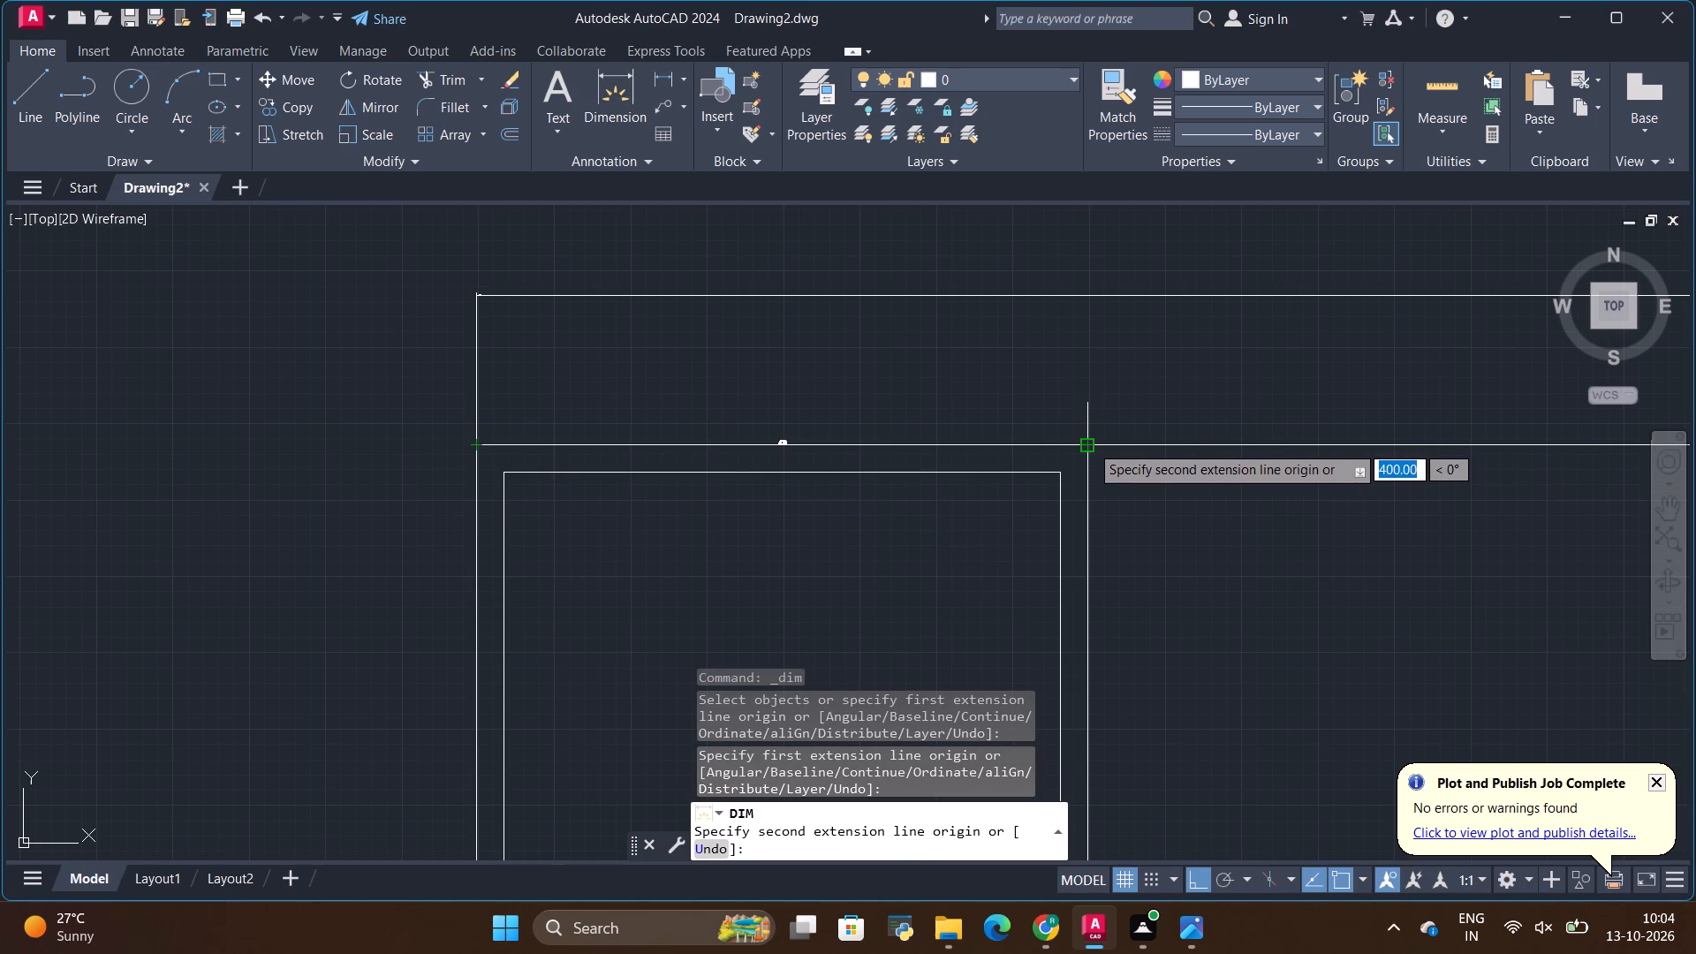
click(1090, 444)
scroll(1108, 435, down, 2)
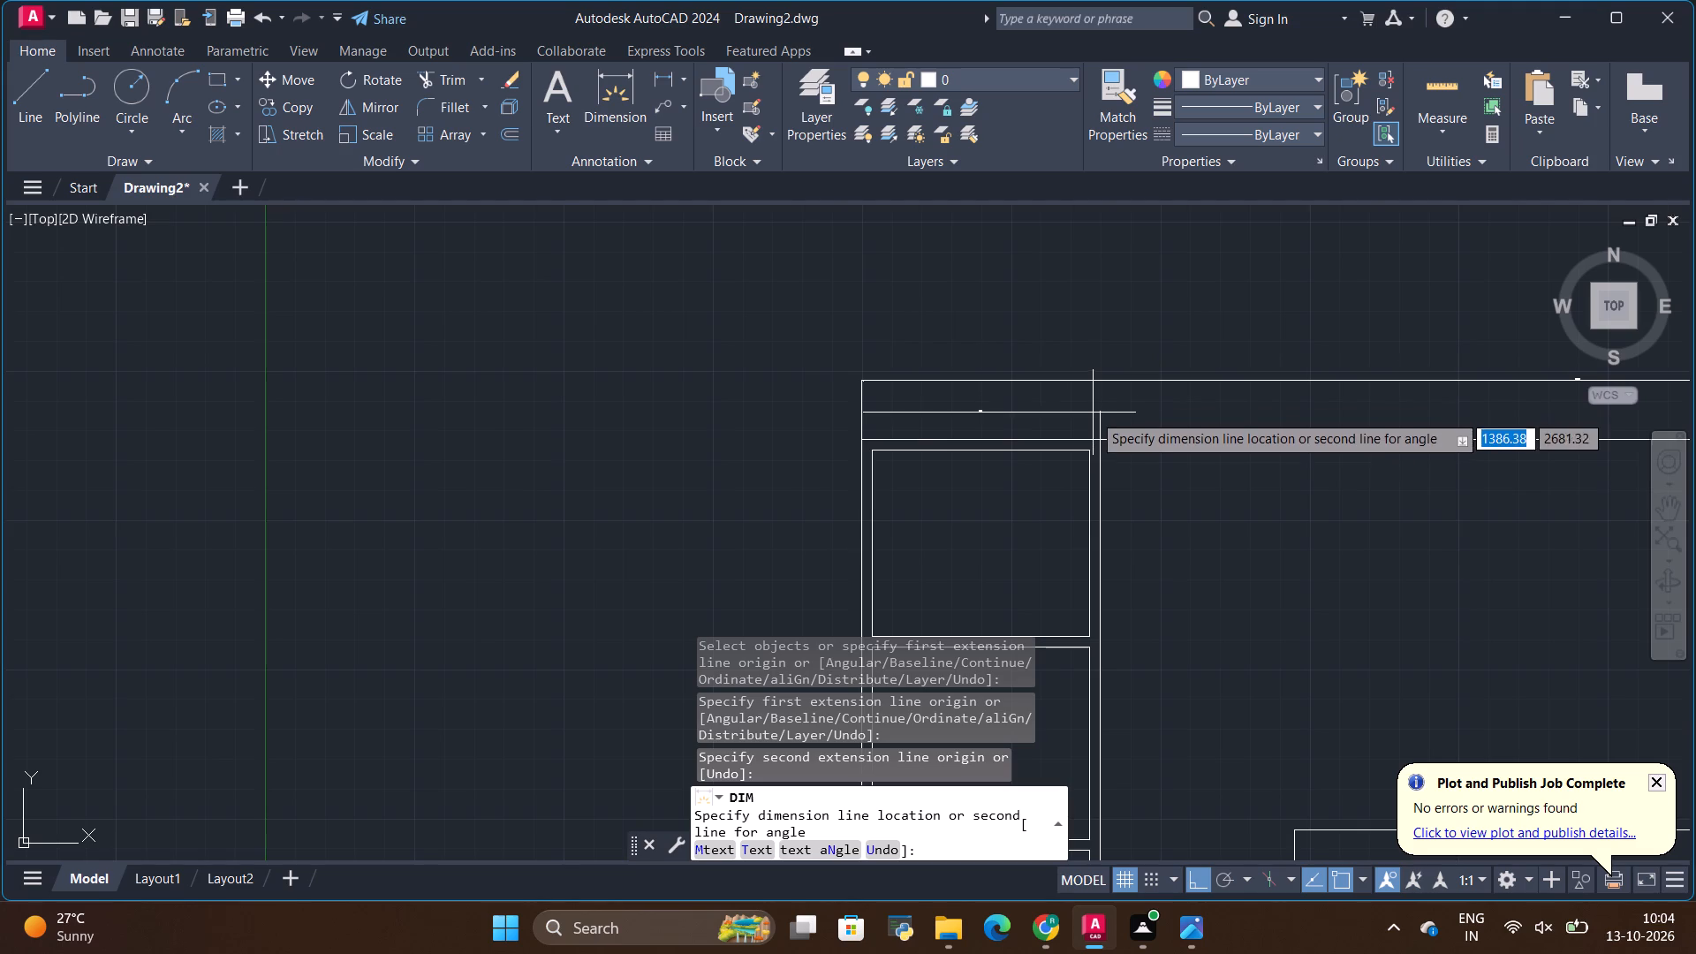
click(1093, 415)
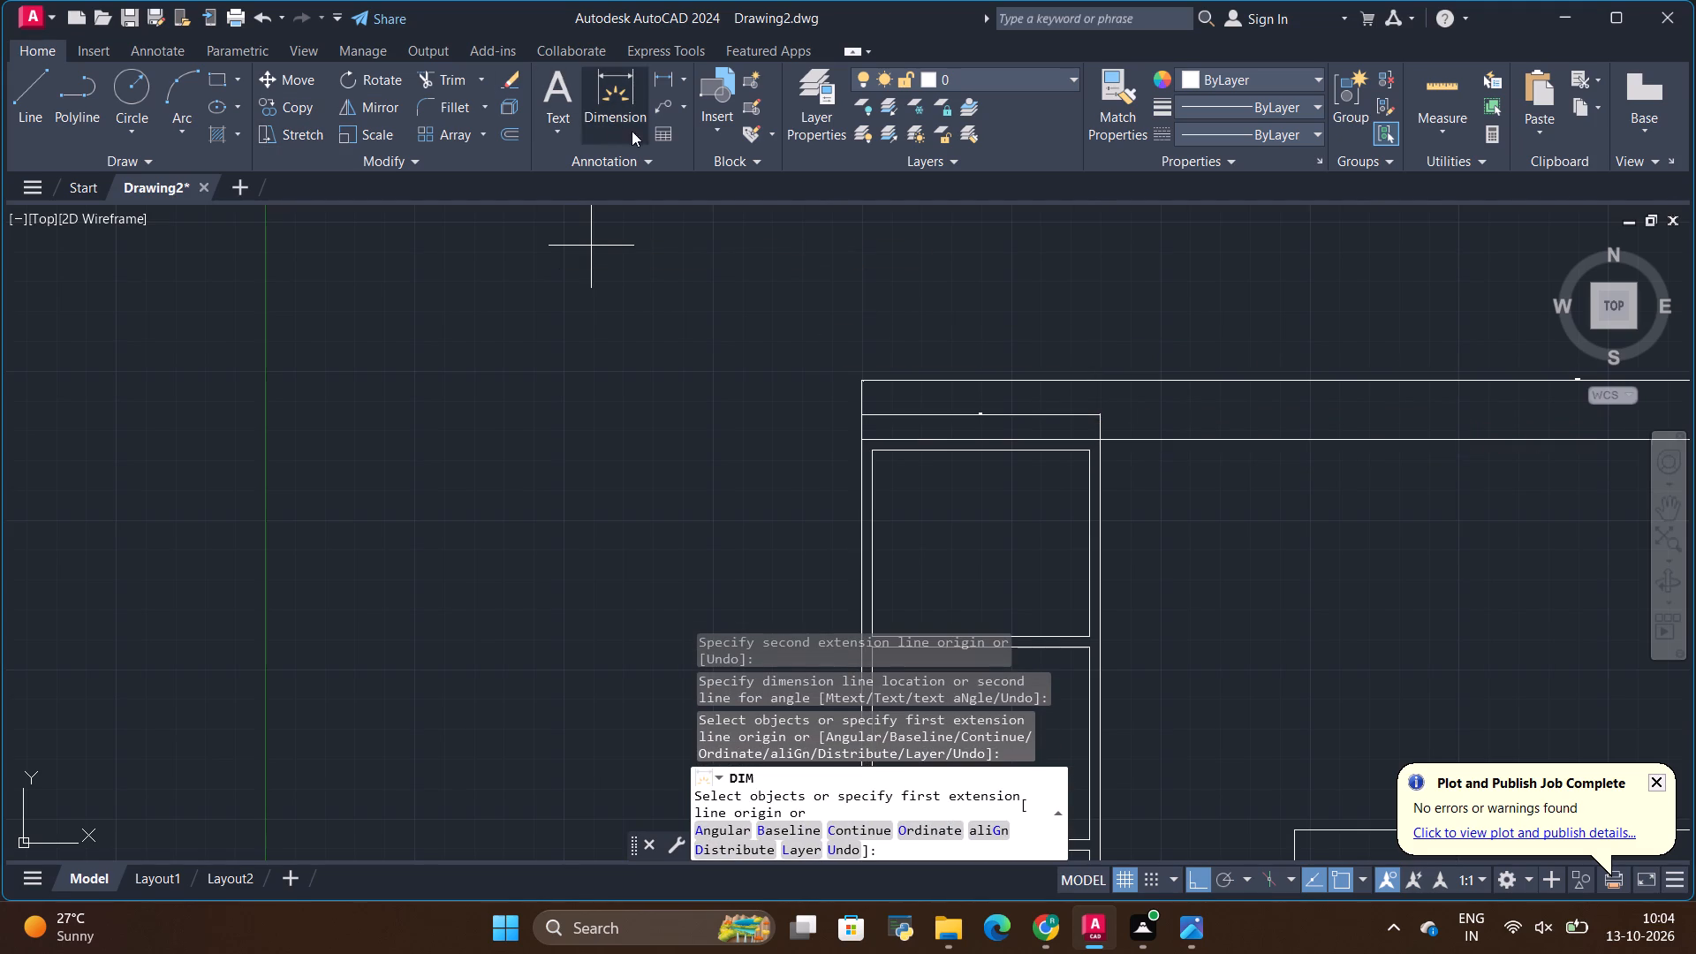
Dimension the inner height of the topmost shelf compartment, placing the dimension just outside the unit's left edge.
scroll(991, 458, down, 2)
scroll(972, 443, up, 2)
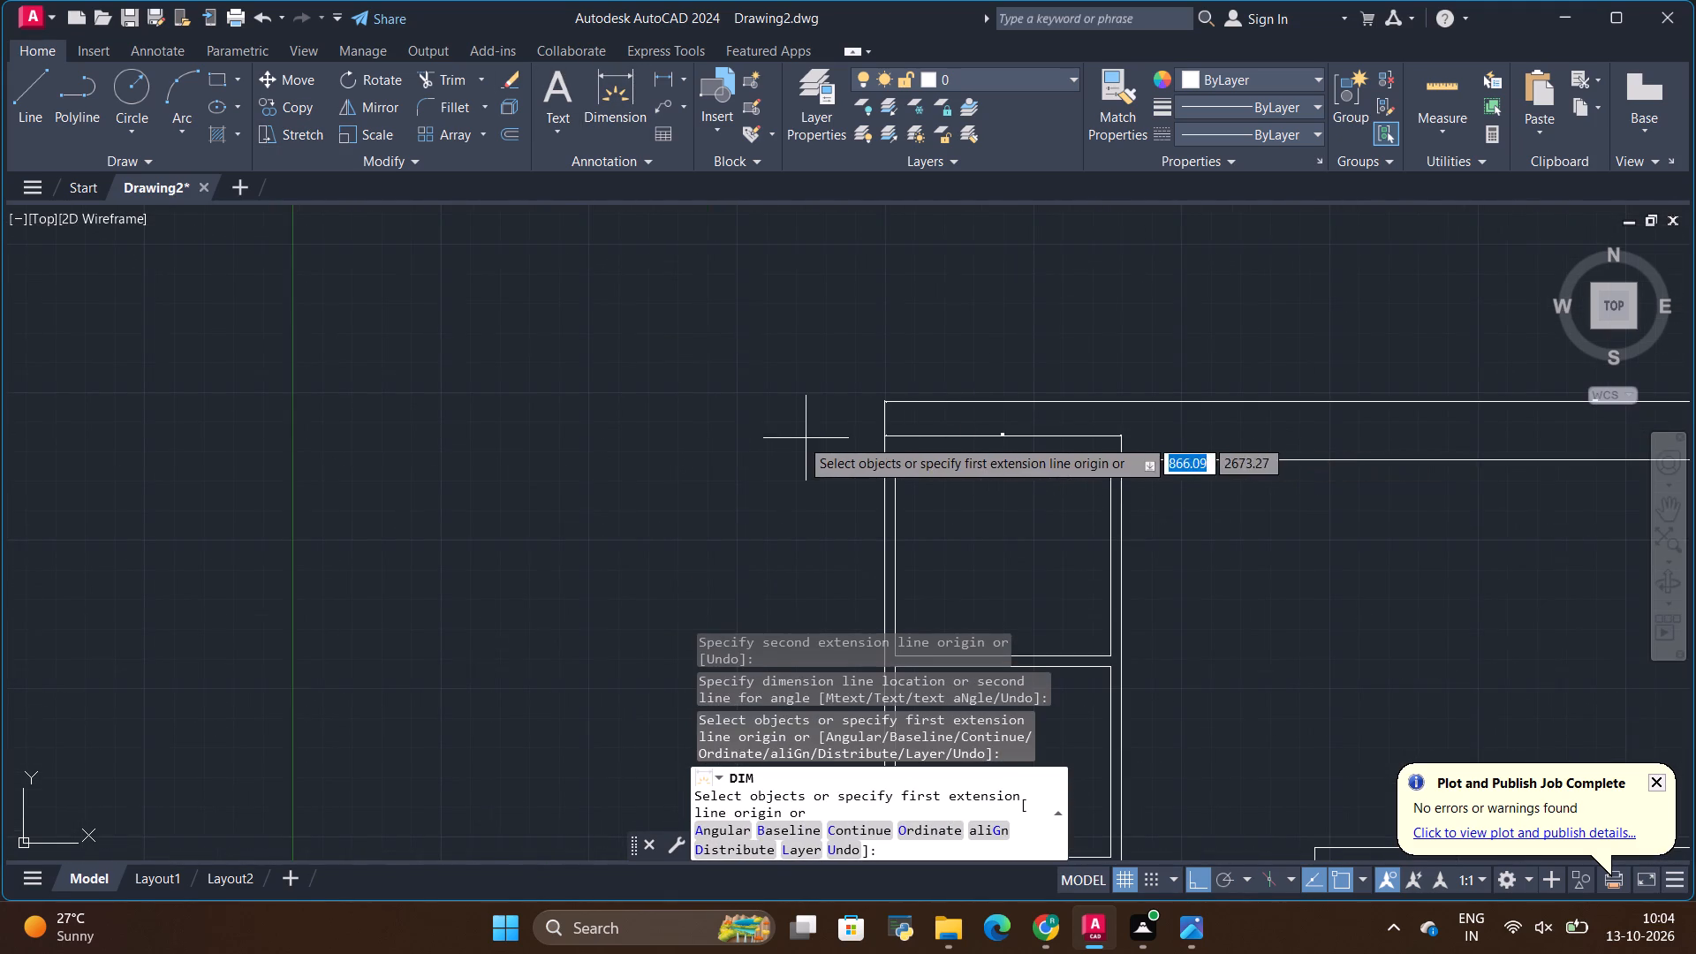
scroll(790, 435, down, 2)
scroll(886, 523, up, 2)
scroll(729, 364, up, 1)
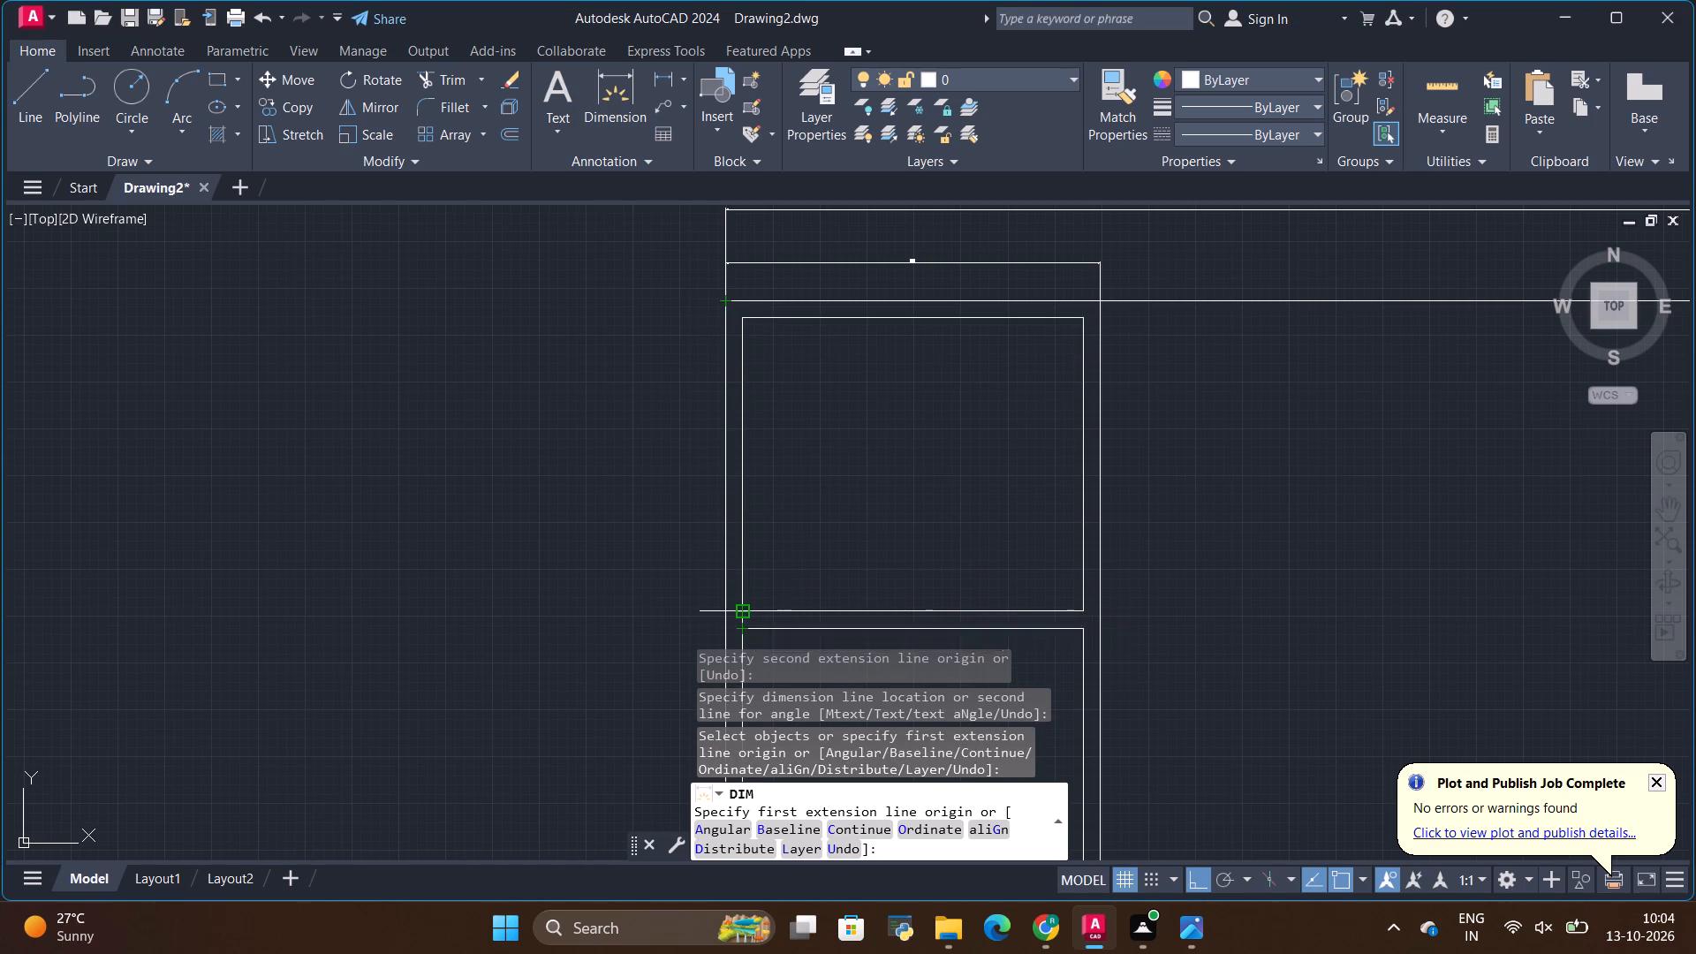
click(740, 611)
click(747, 323)
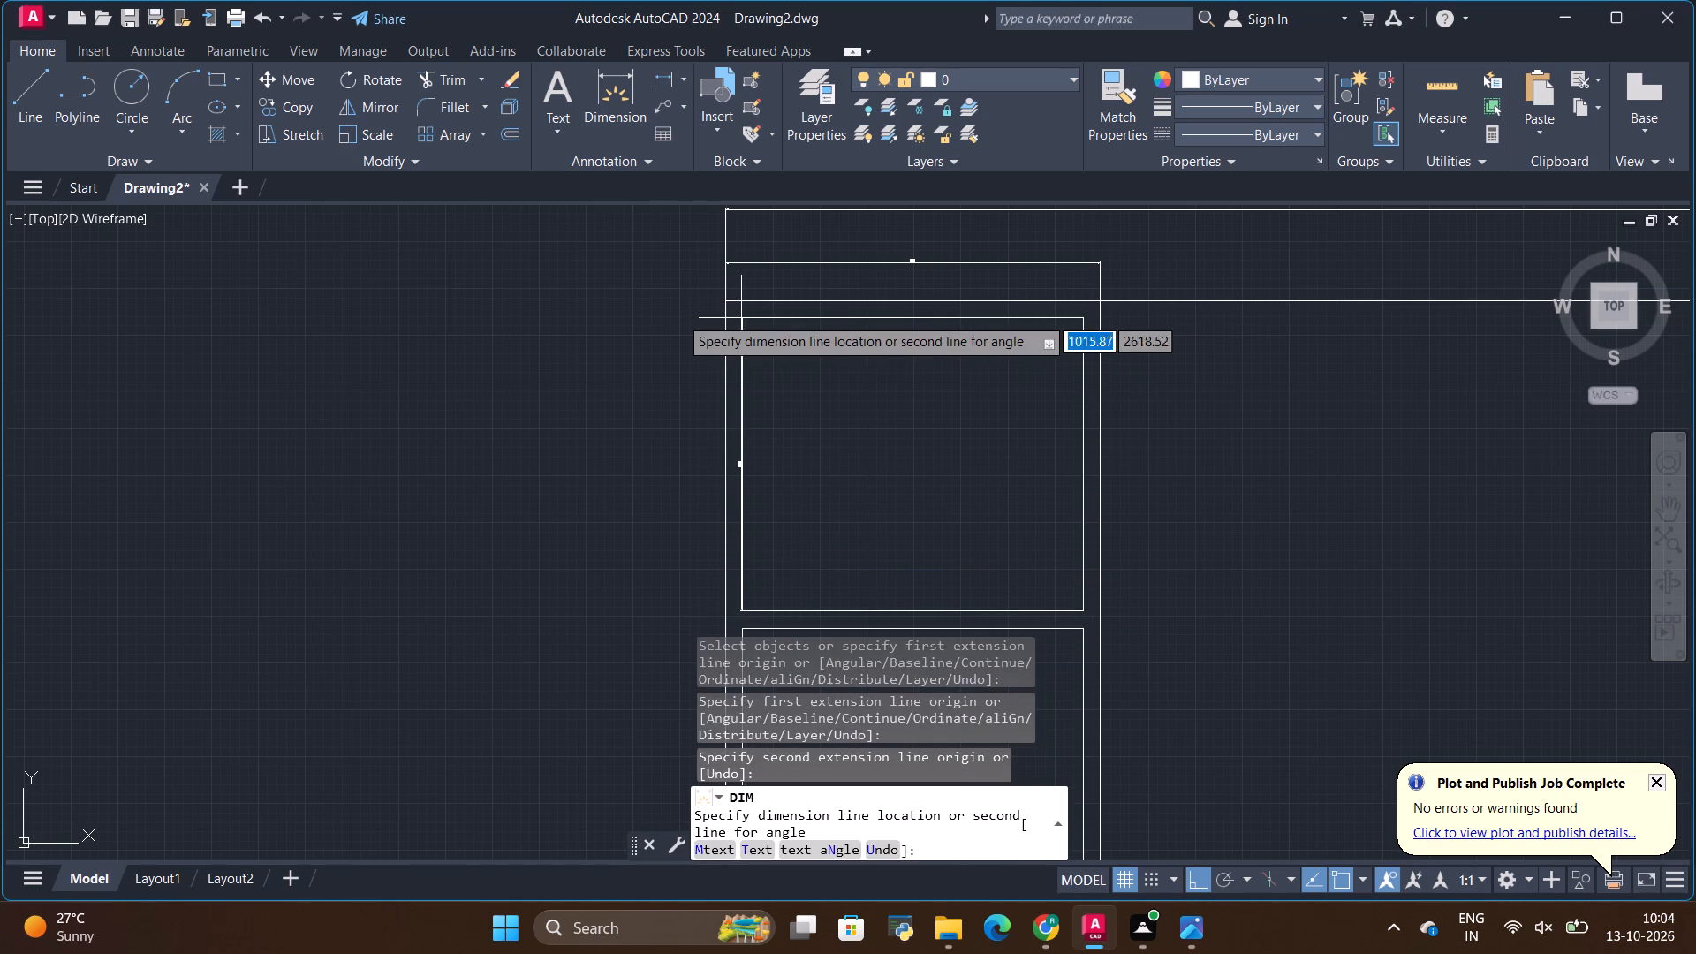
click(679, 316)
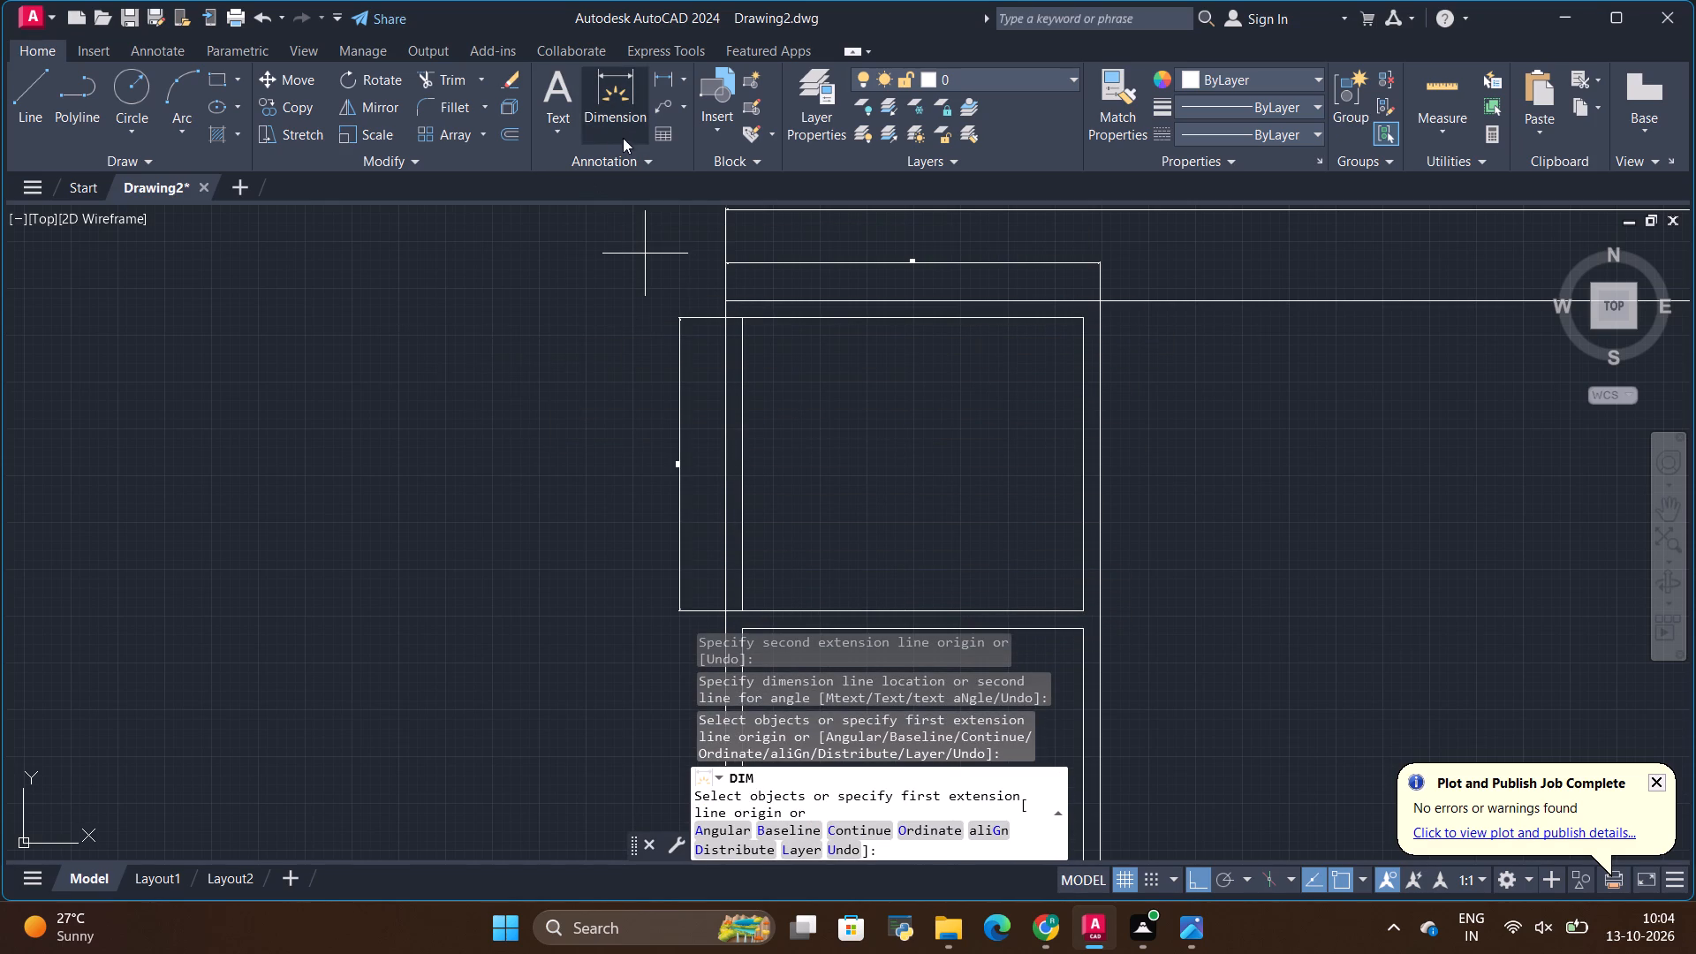
Modify the ISO-25 dimension style to use a text height of 50.
click(625, 153)
click(678, 210)
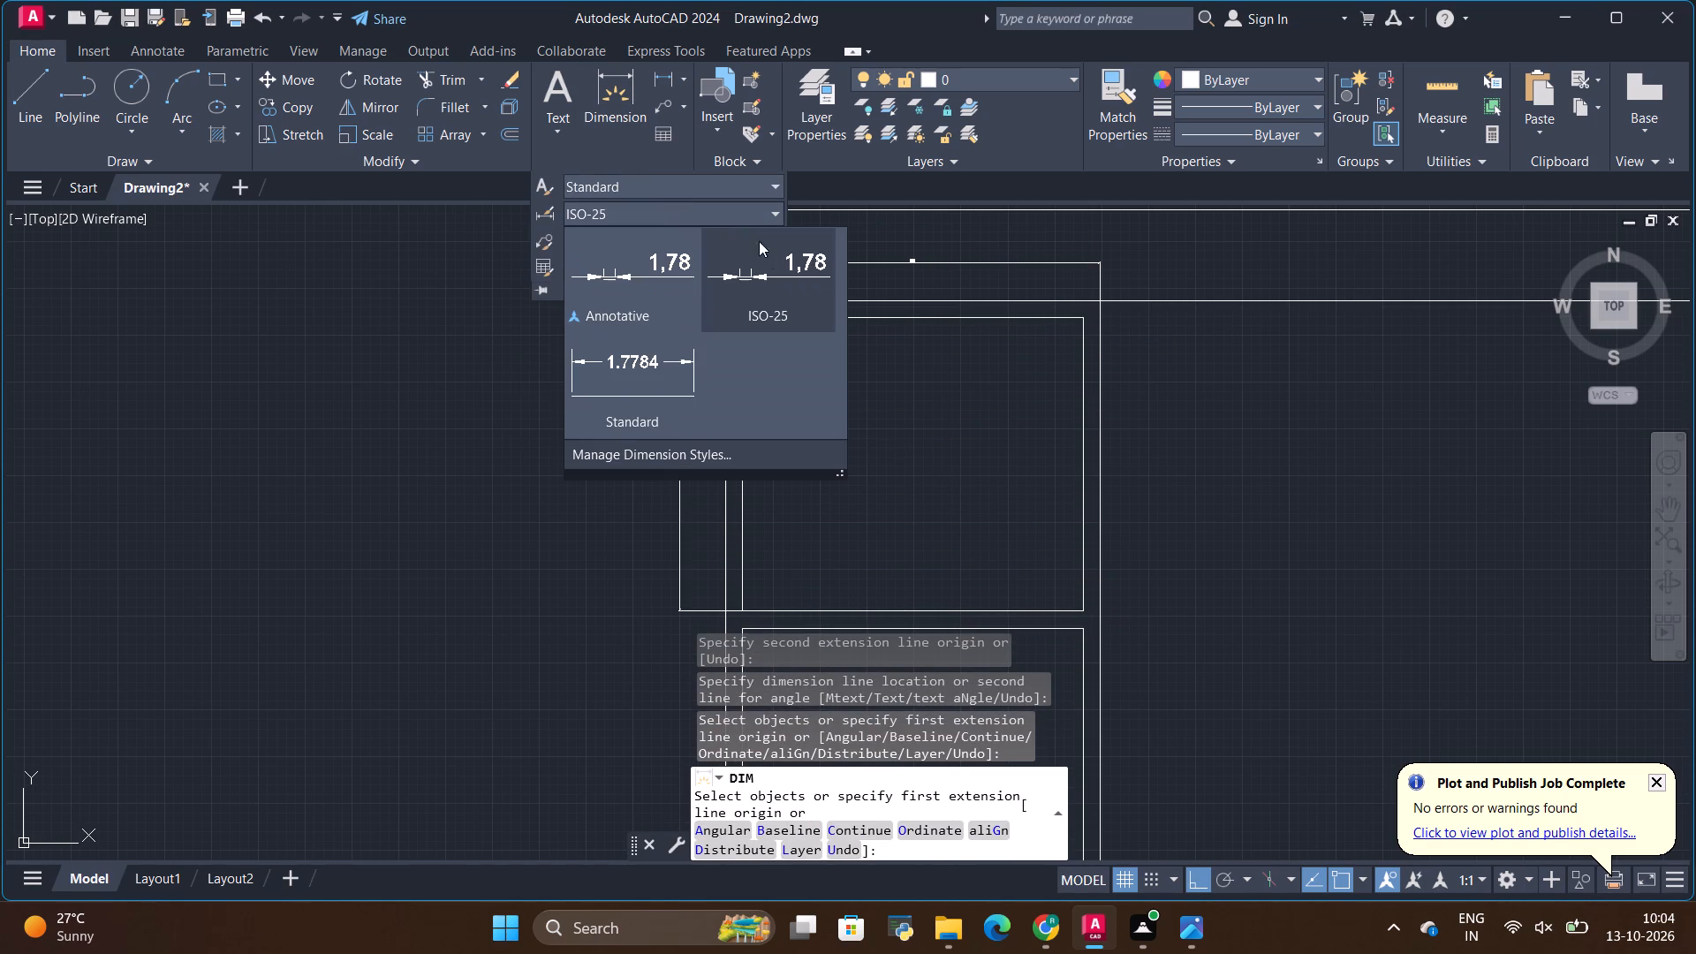
click(633, 459)
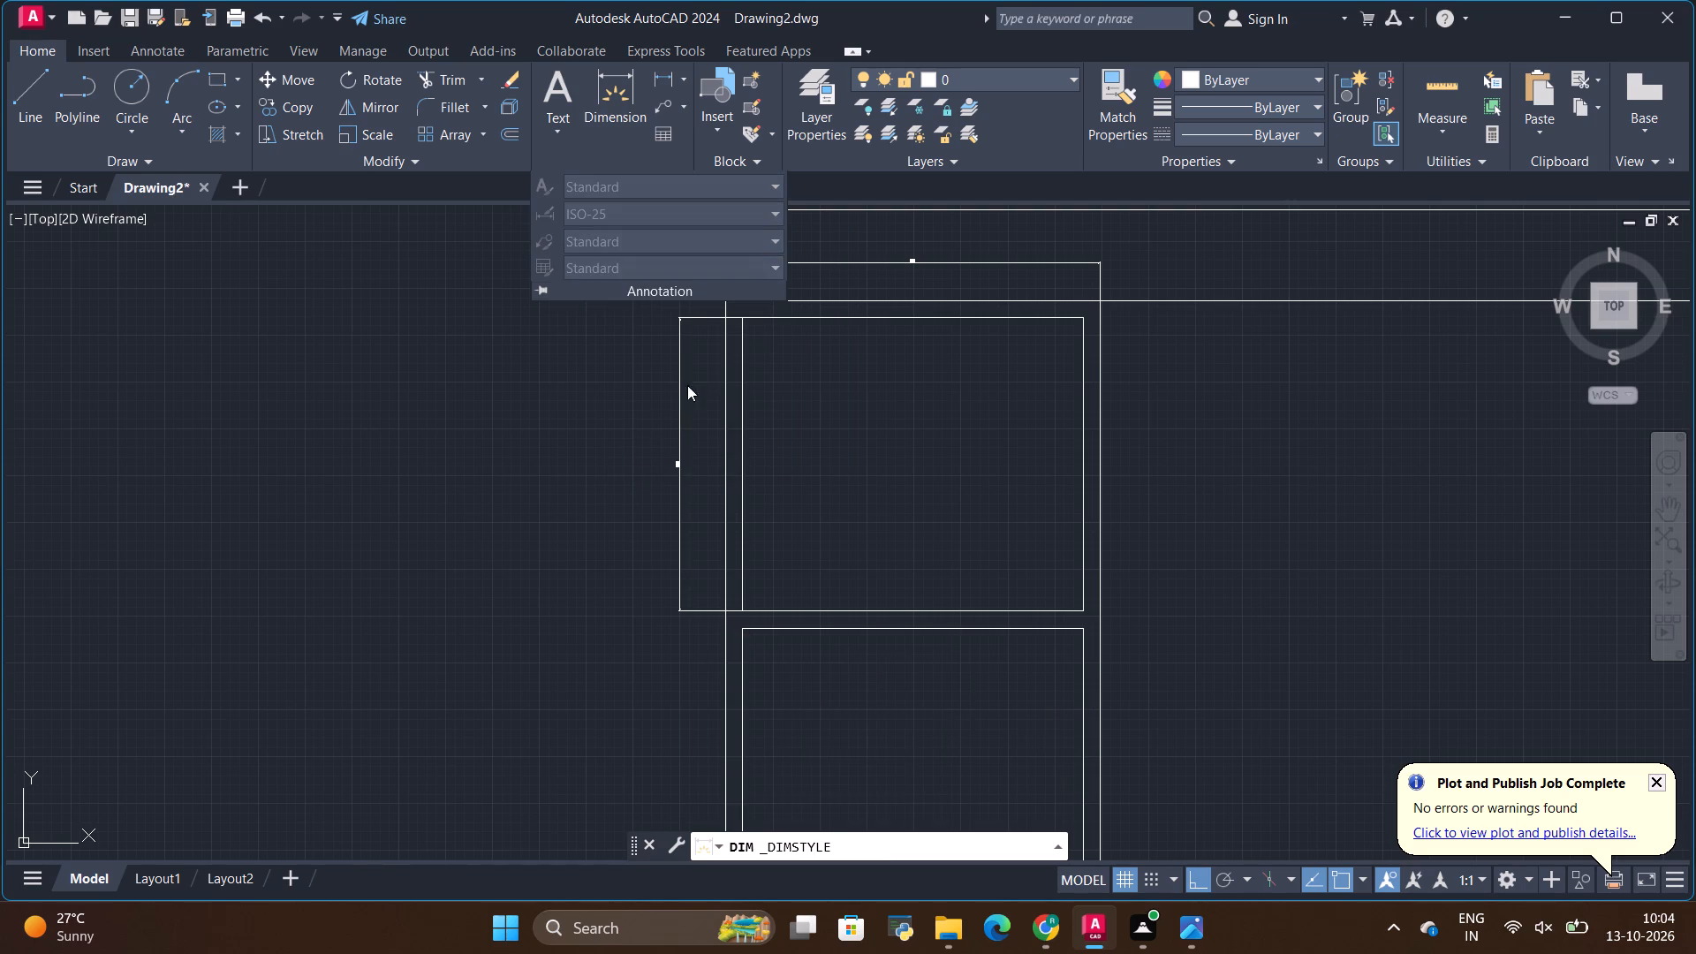
click(1092, 407)
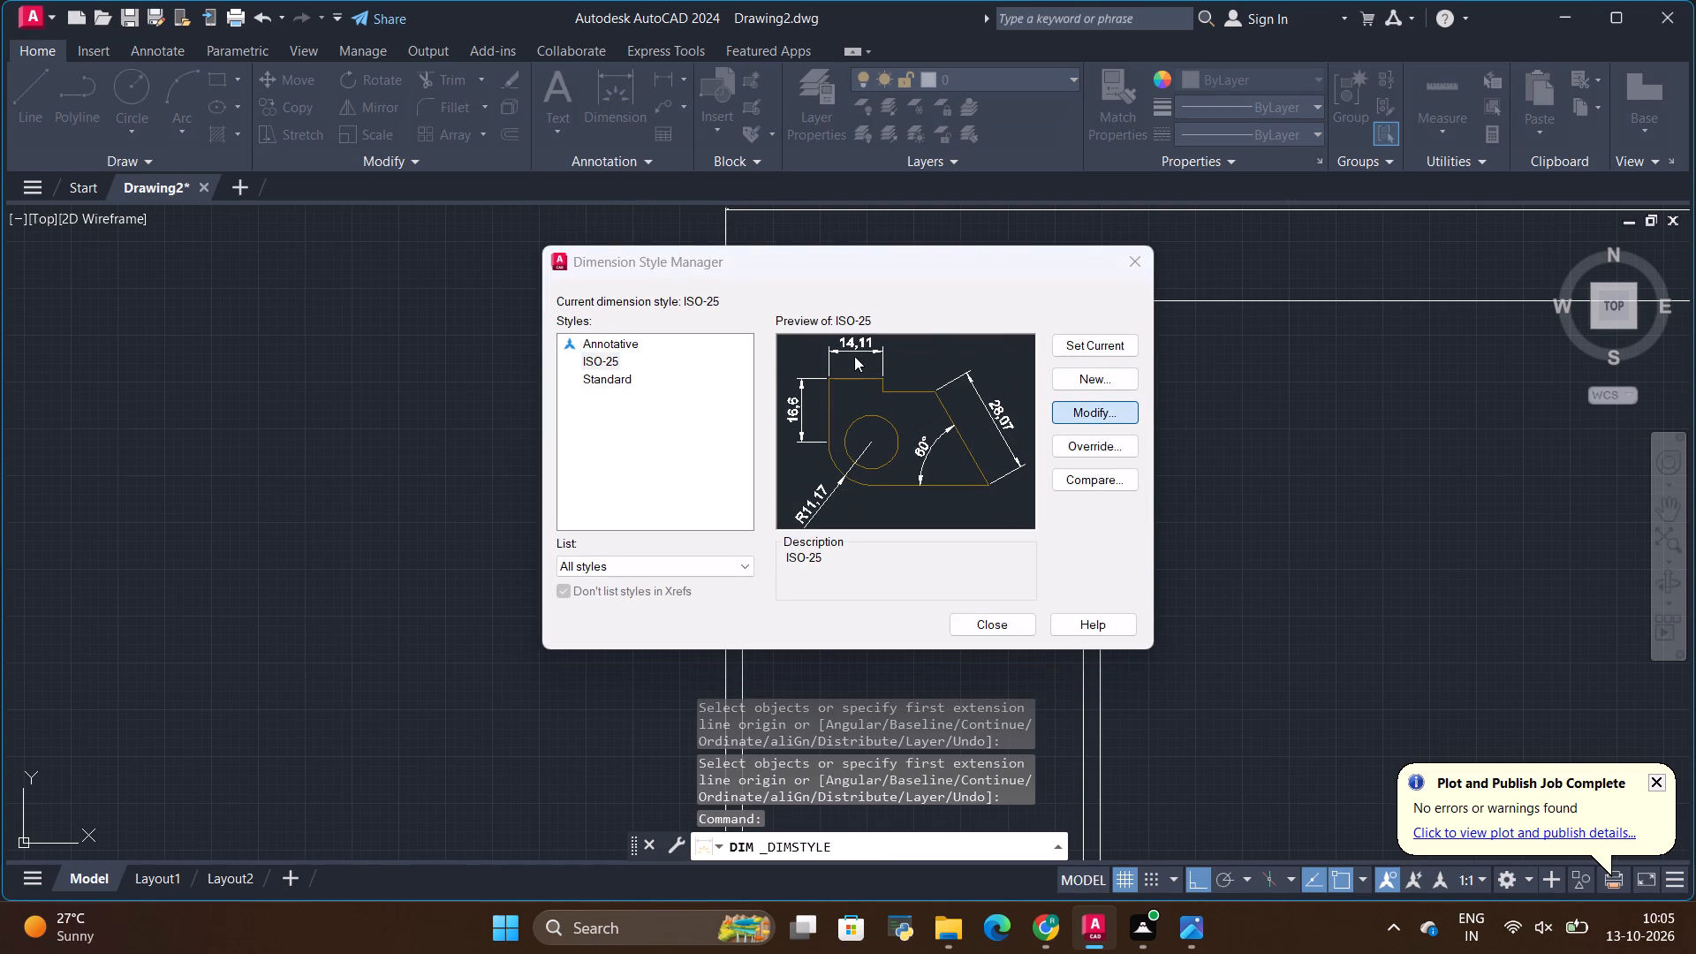
click(798, 374)
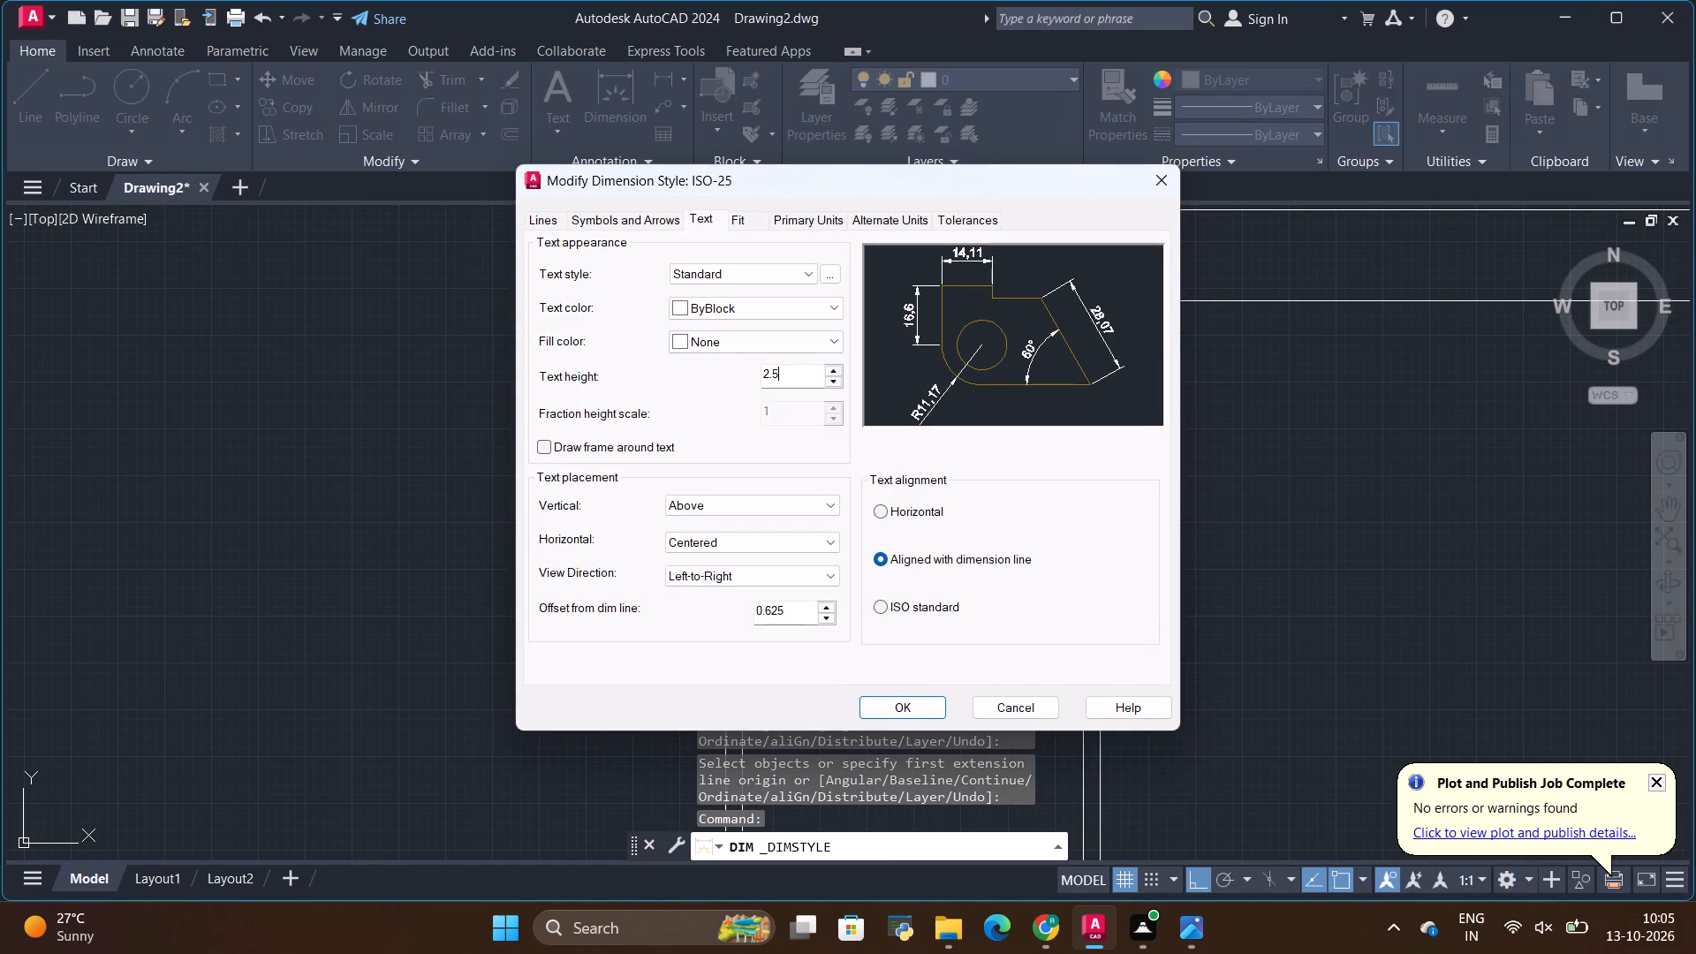
key(BackSpace)
key(BackSpace)
key(BackSpace)
key(BackSpace)
text(50)
click(906, 712)
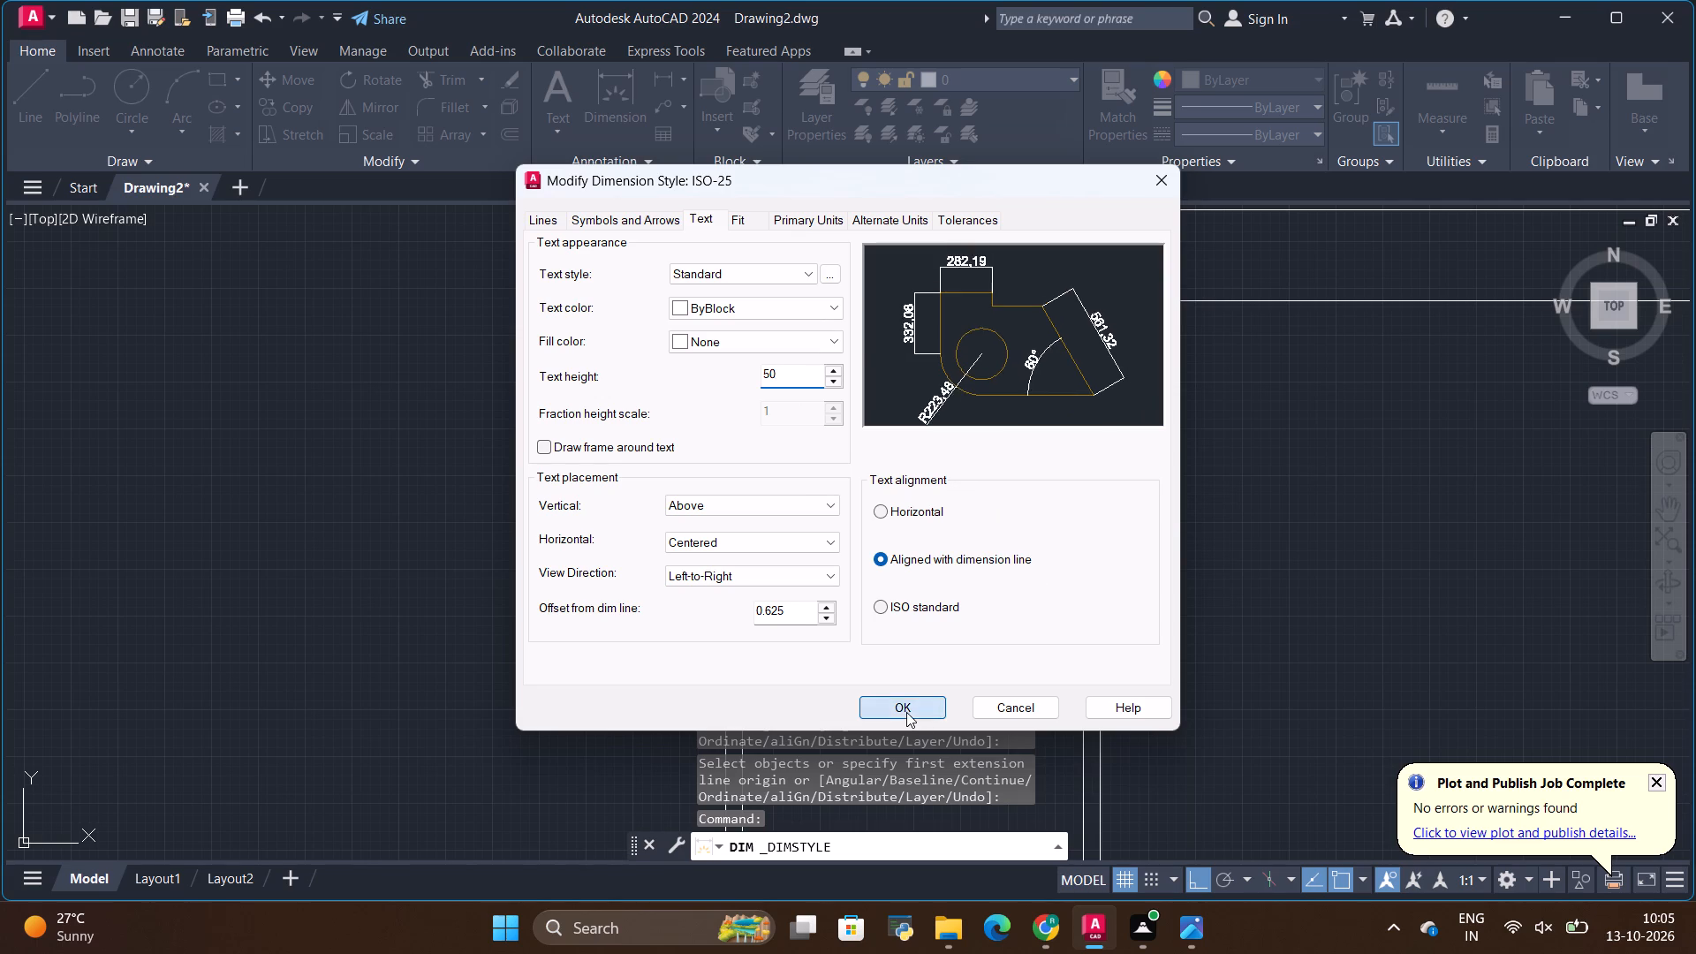
click(991, 619)
Examine the dimension text across the whole wall unit for size and legibility.
scroll(819, 582, down, 6)
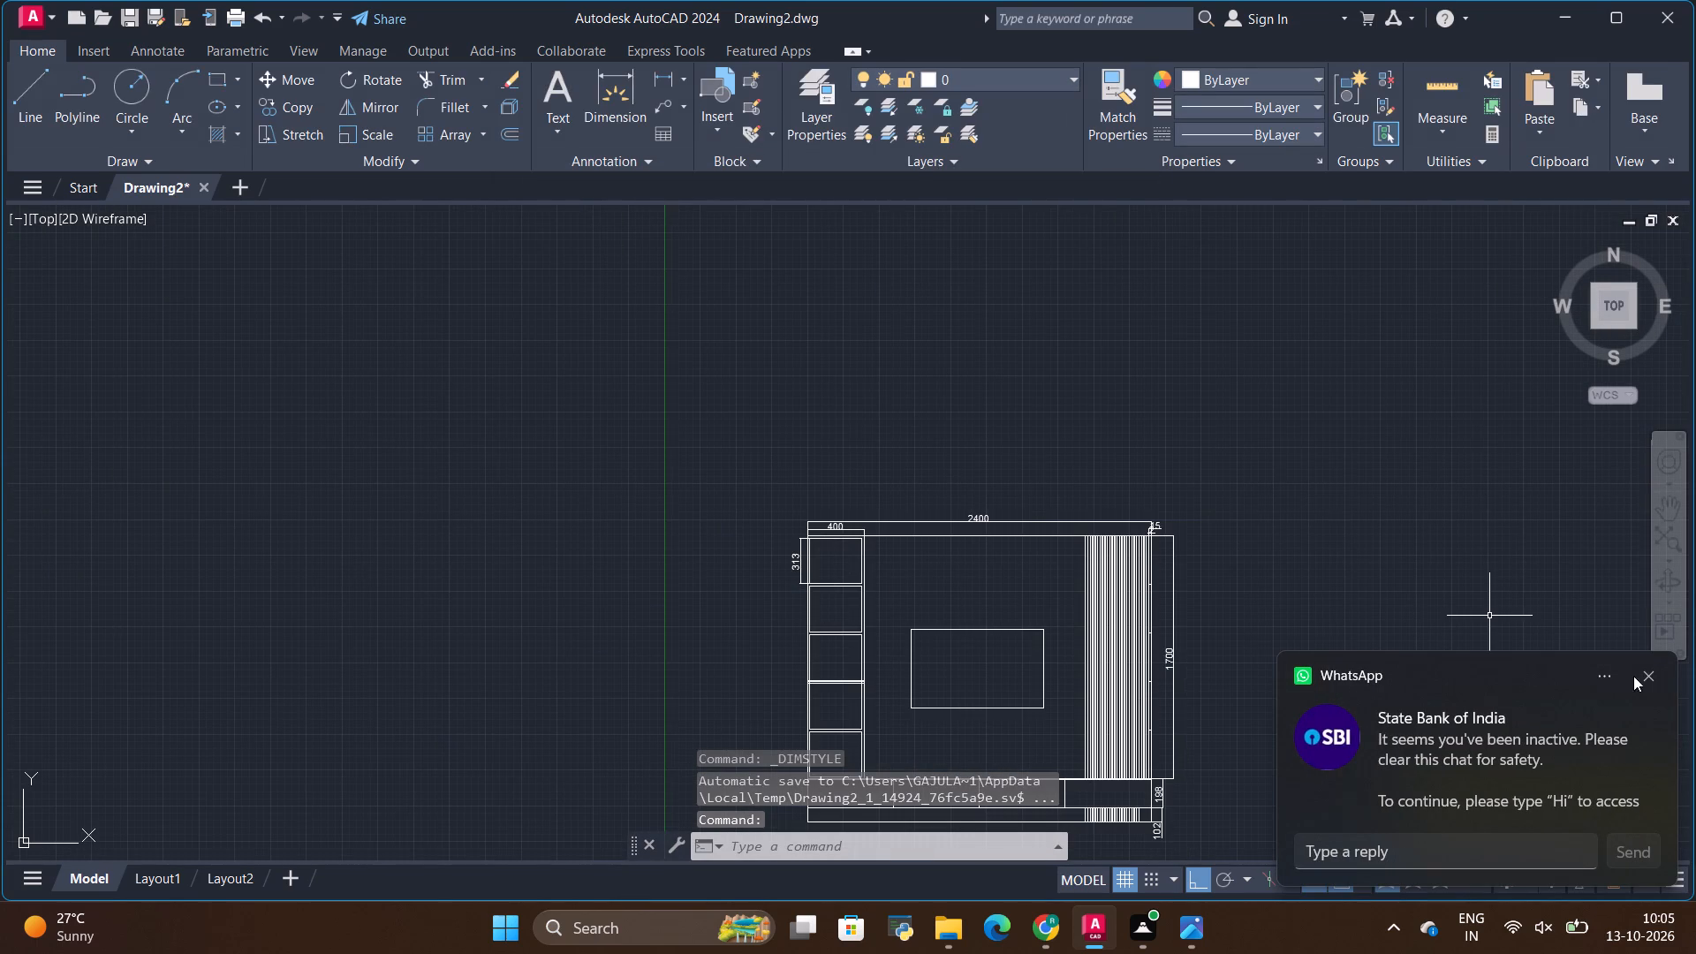
click(1645, 677)
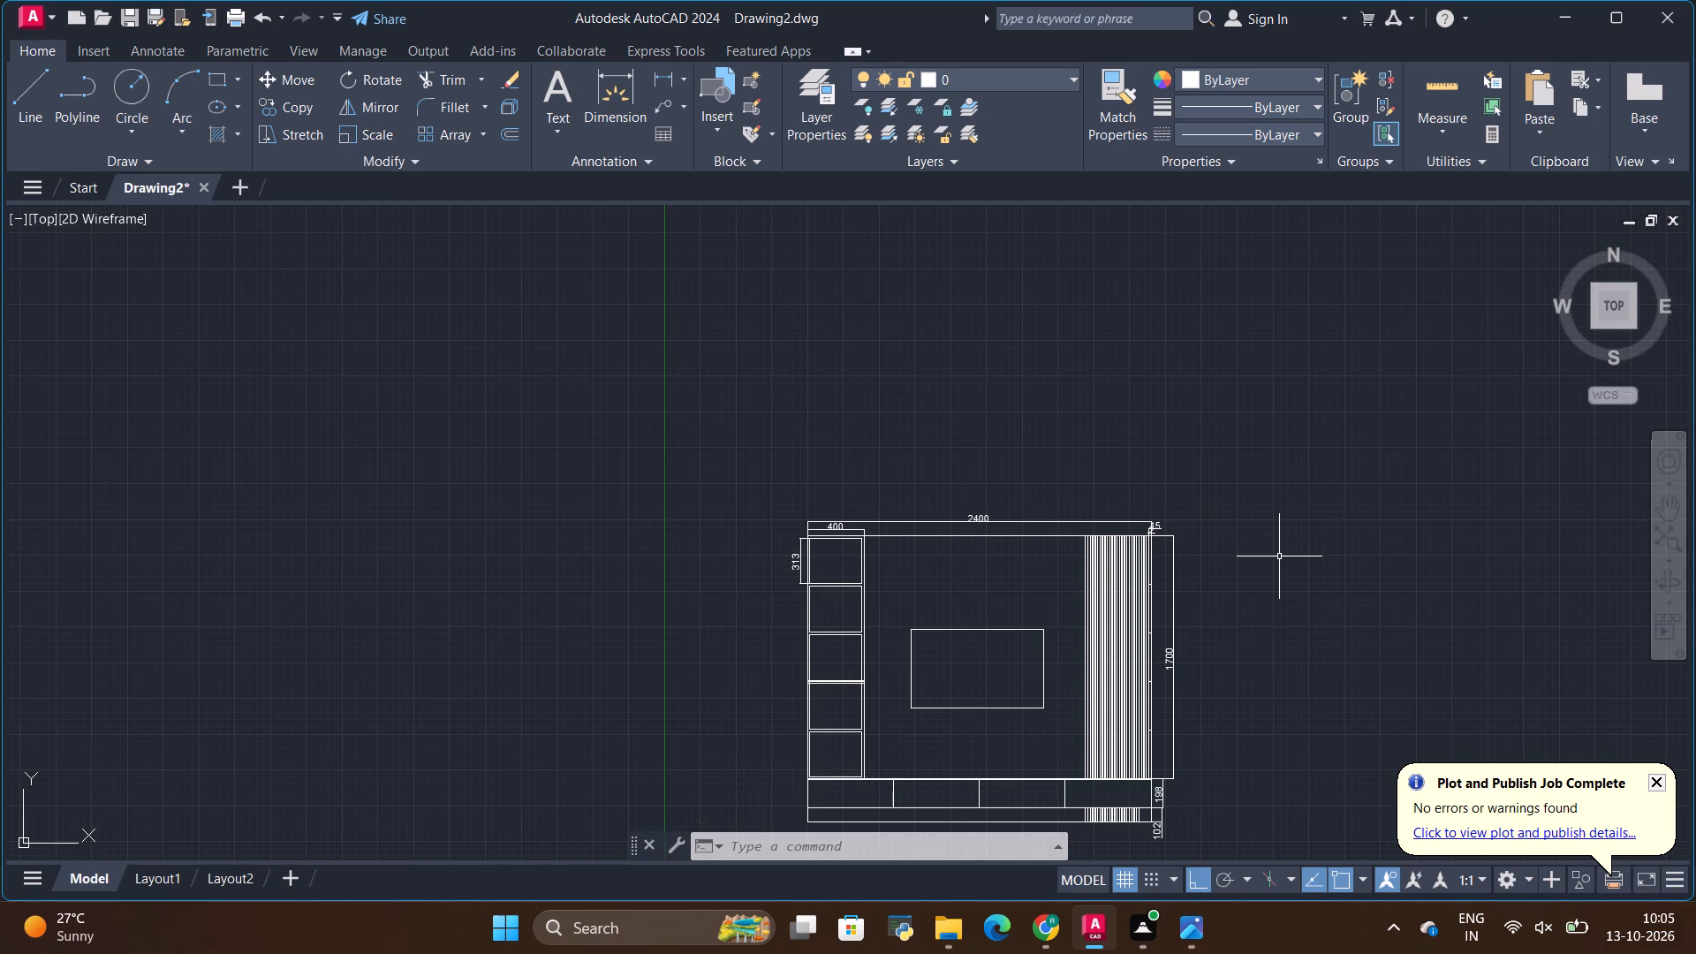
scroll(1229, 616, down, 3)
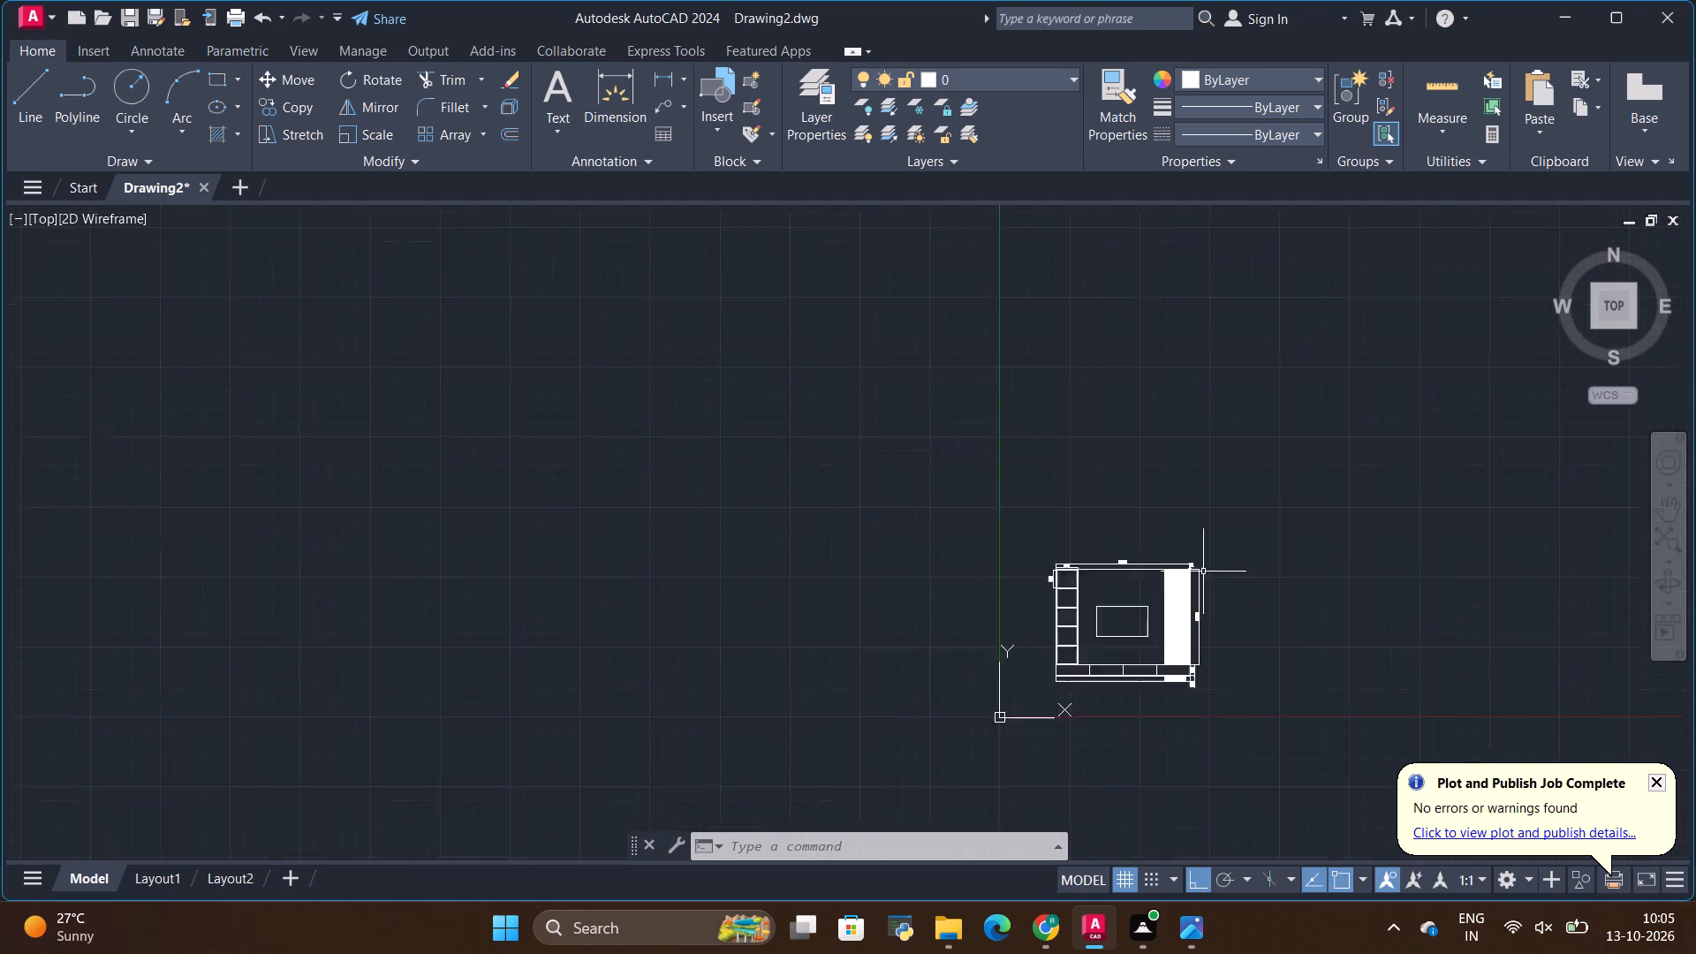
scroll(1158, 705, up, 4)
scroll(1191, 550, down, 2)
scroll(1209, 428, up, 4)
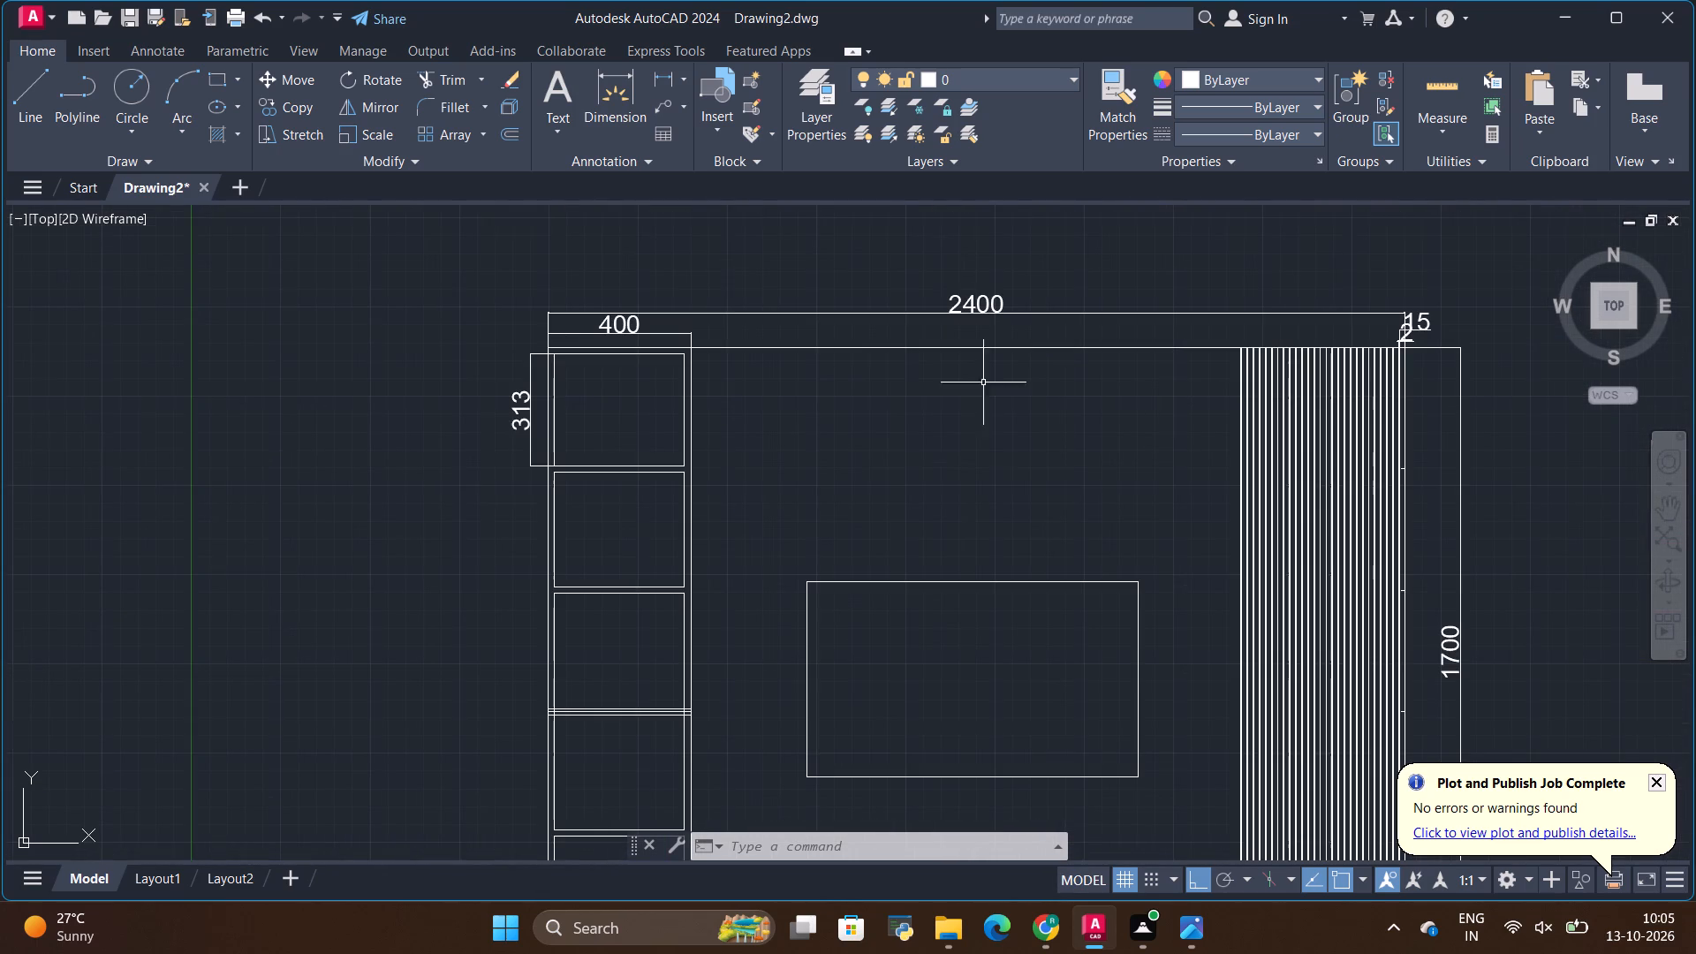
scroll(663, 305, down, 2)
scroll(896, 403, up, 2)
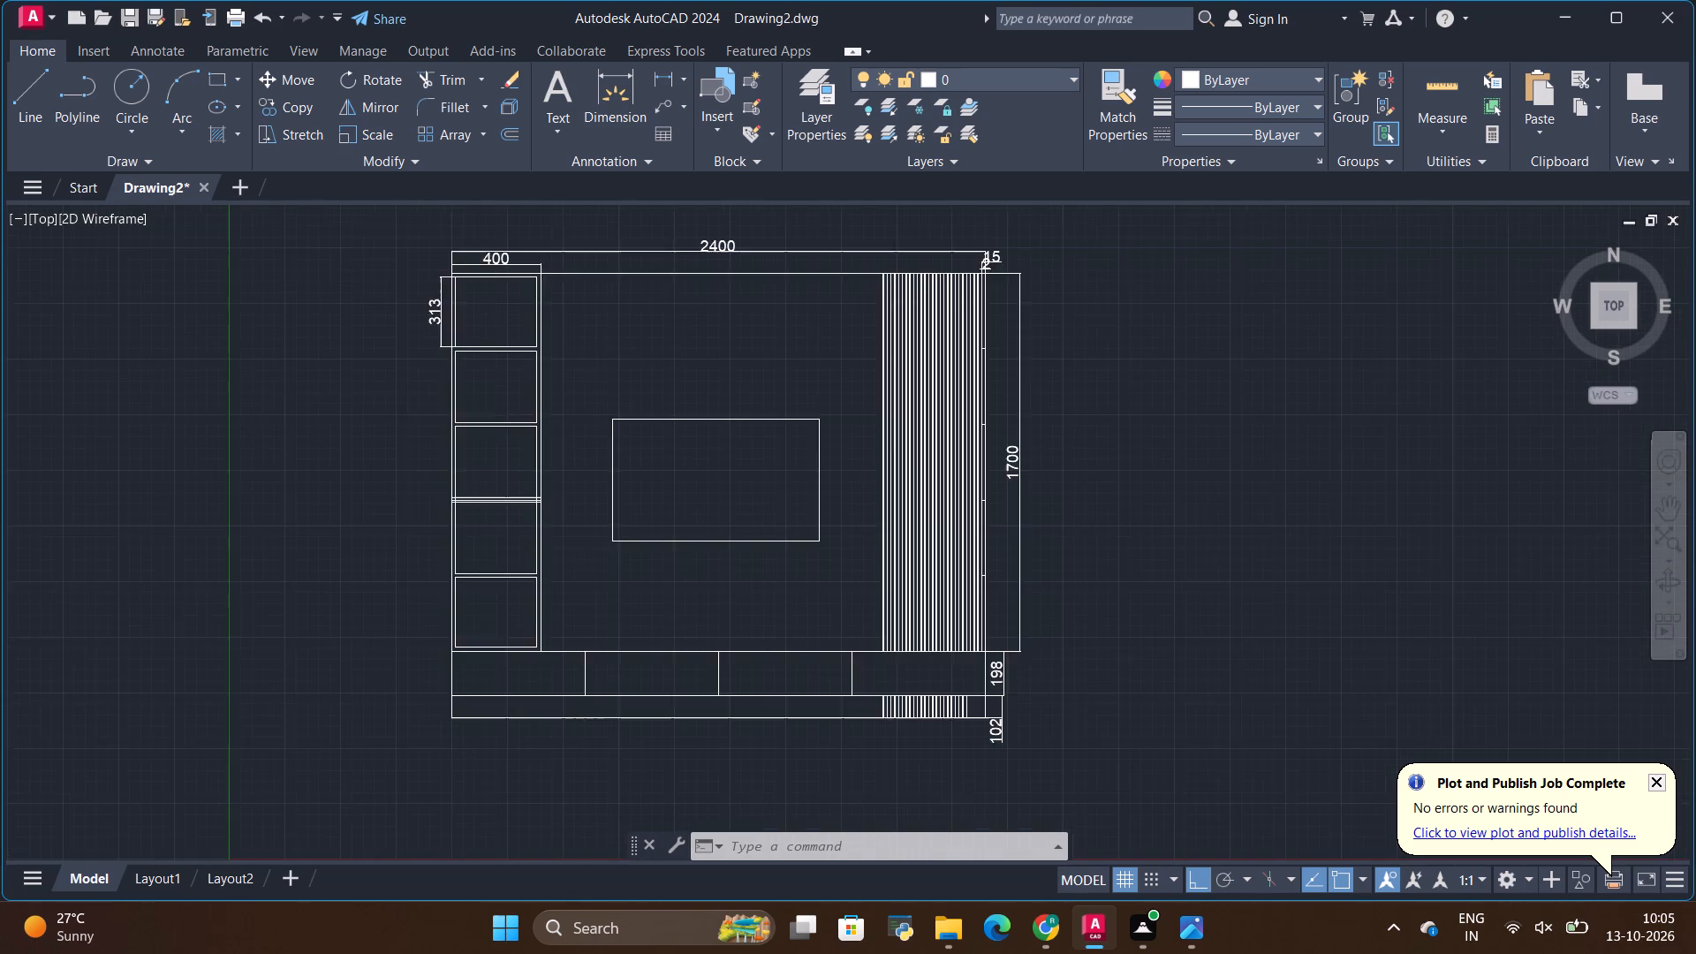
scroll(896, 403, down, 2)
scroll(1013, 301, up, 2)
scroll(1013, 301, down, 1)
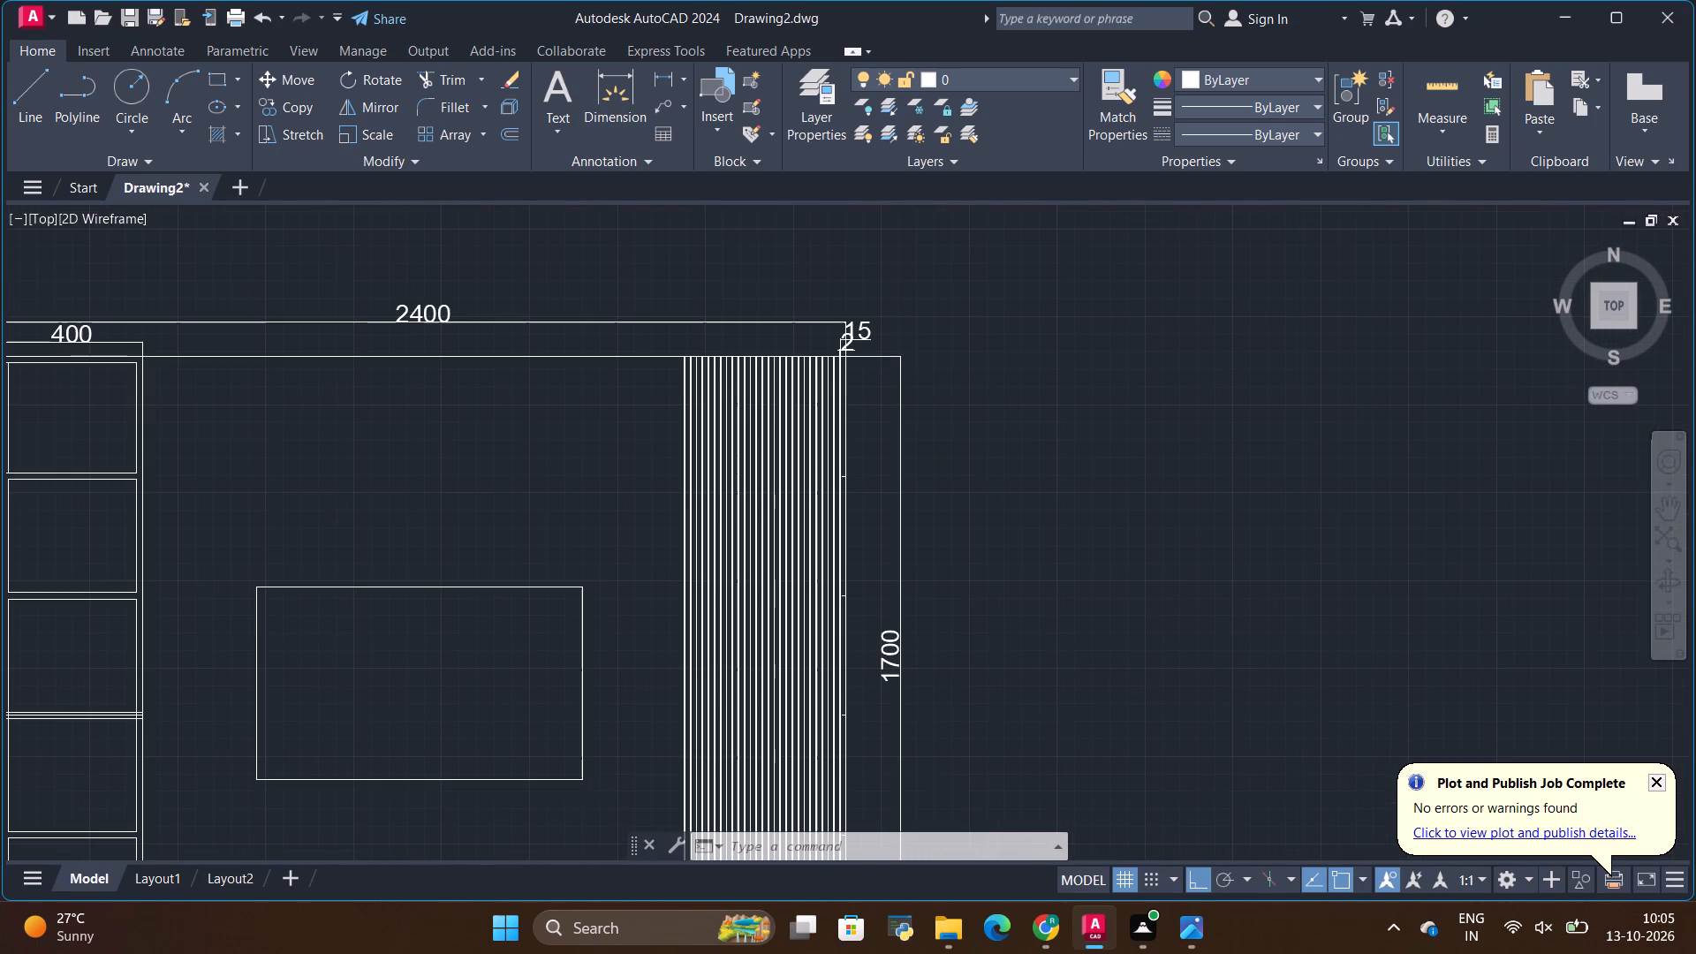
scroll(1013, 301, down, 1)
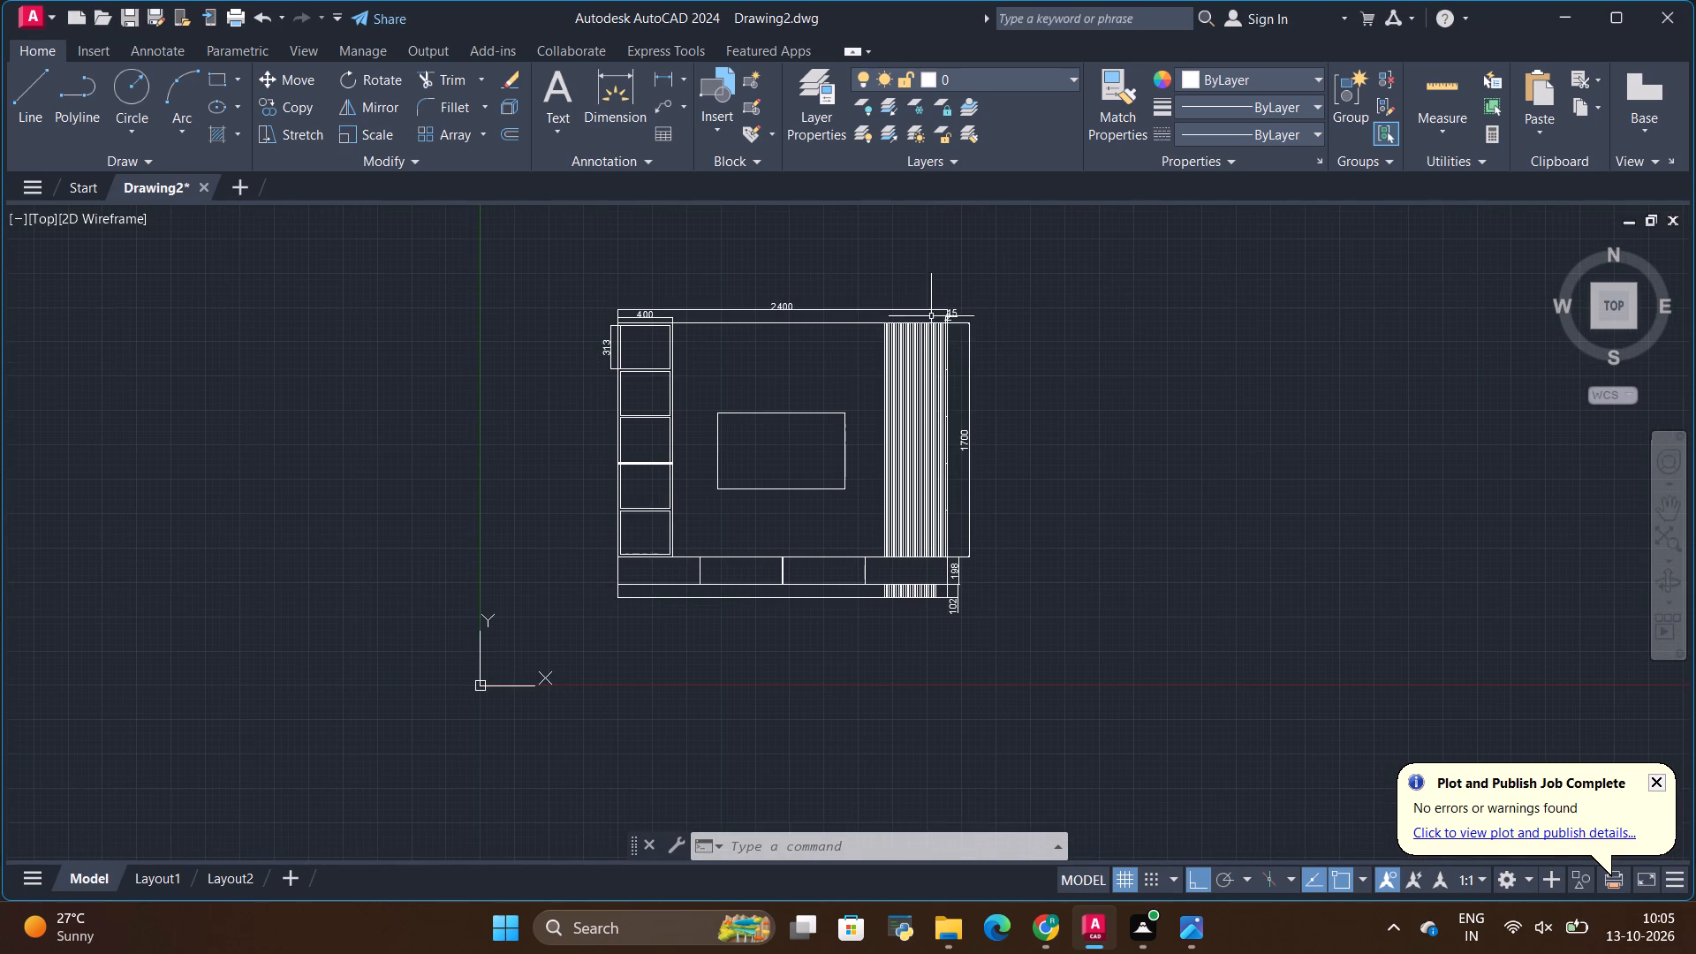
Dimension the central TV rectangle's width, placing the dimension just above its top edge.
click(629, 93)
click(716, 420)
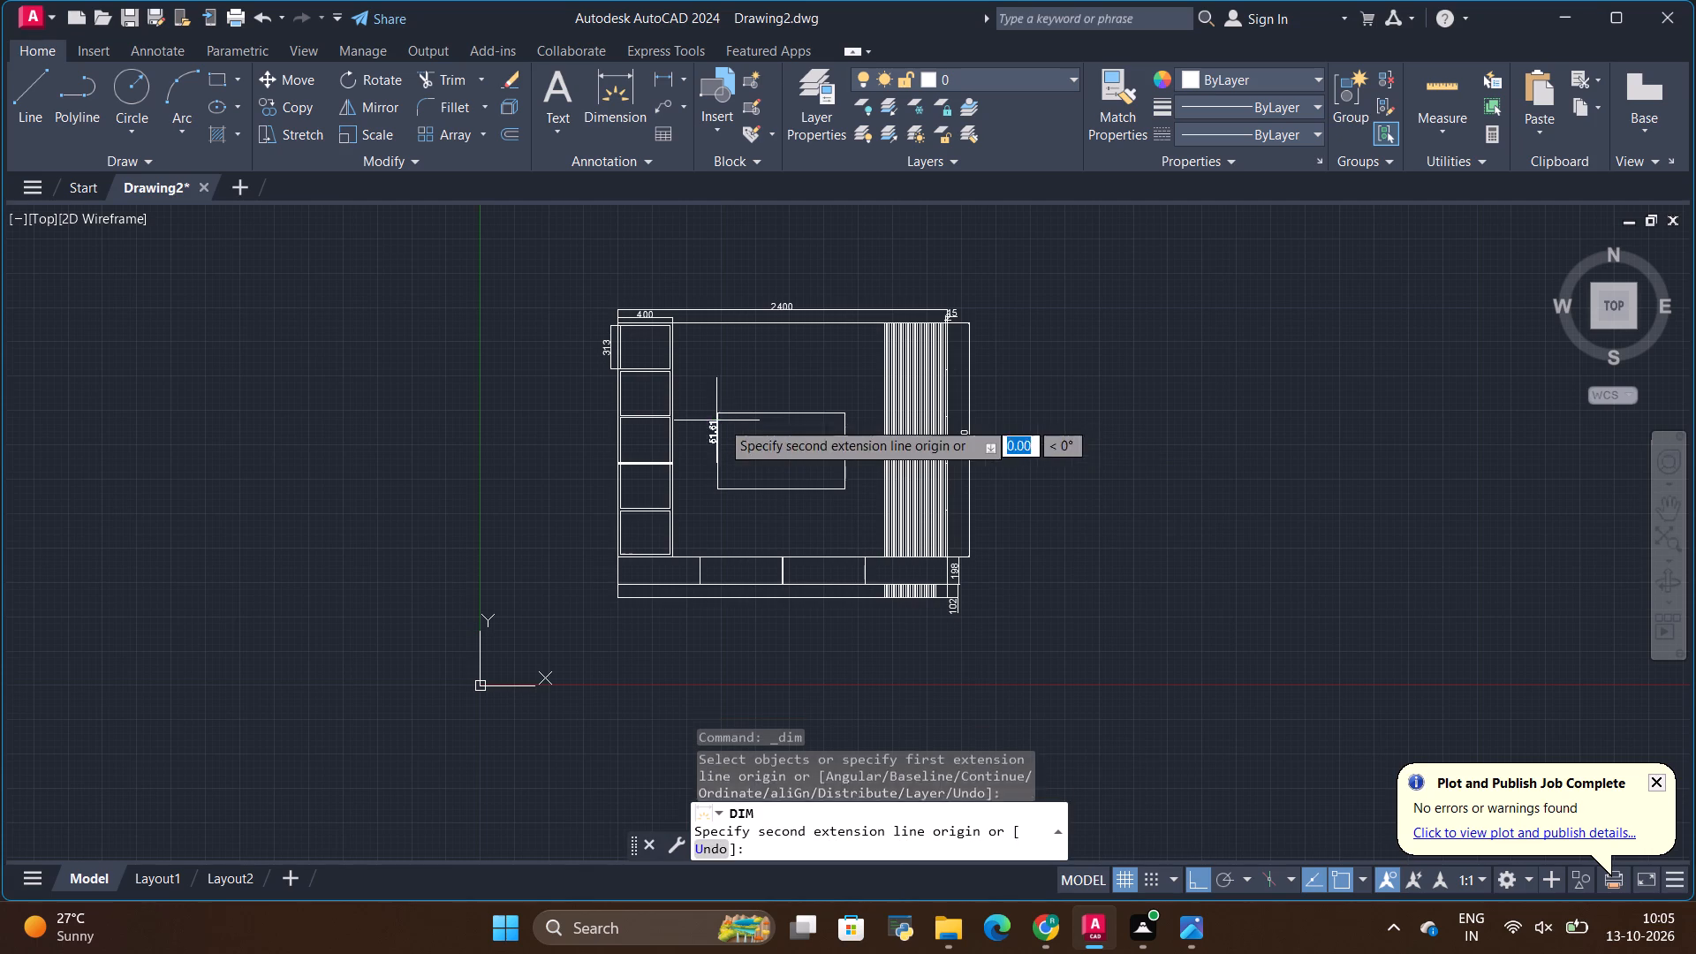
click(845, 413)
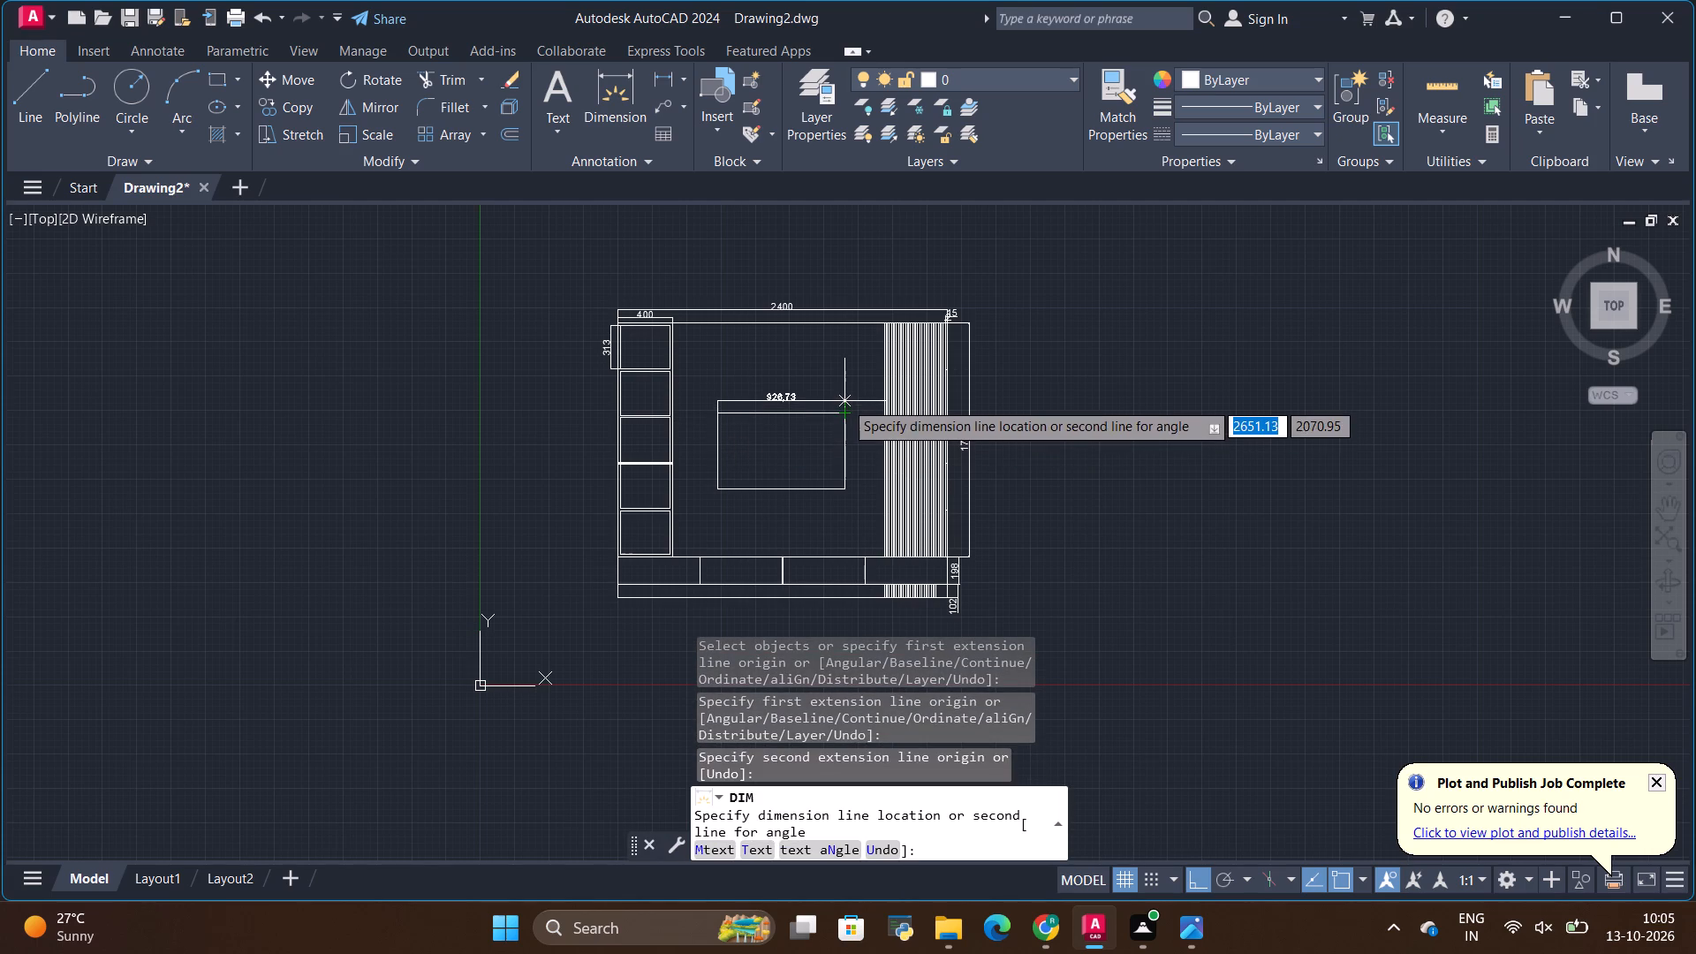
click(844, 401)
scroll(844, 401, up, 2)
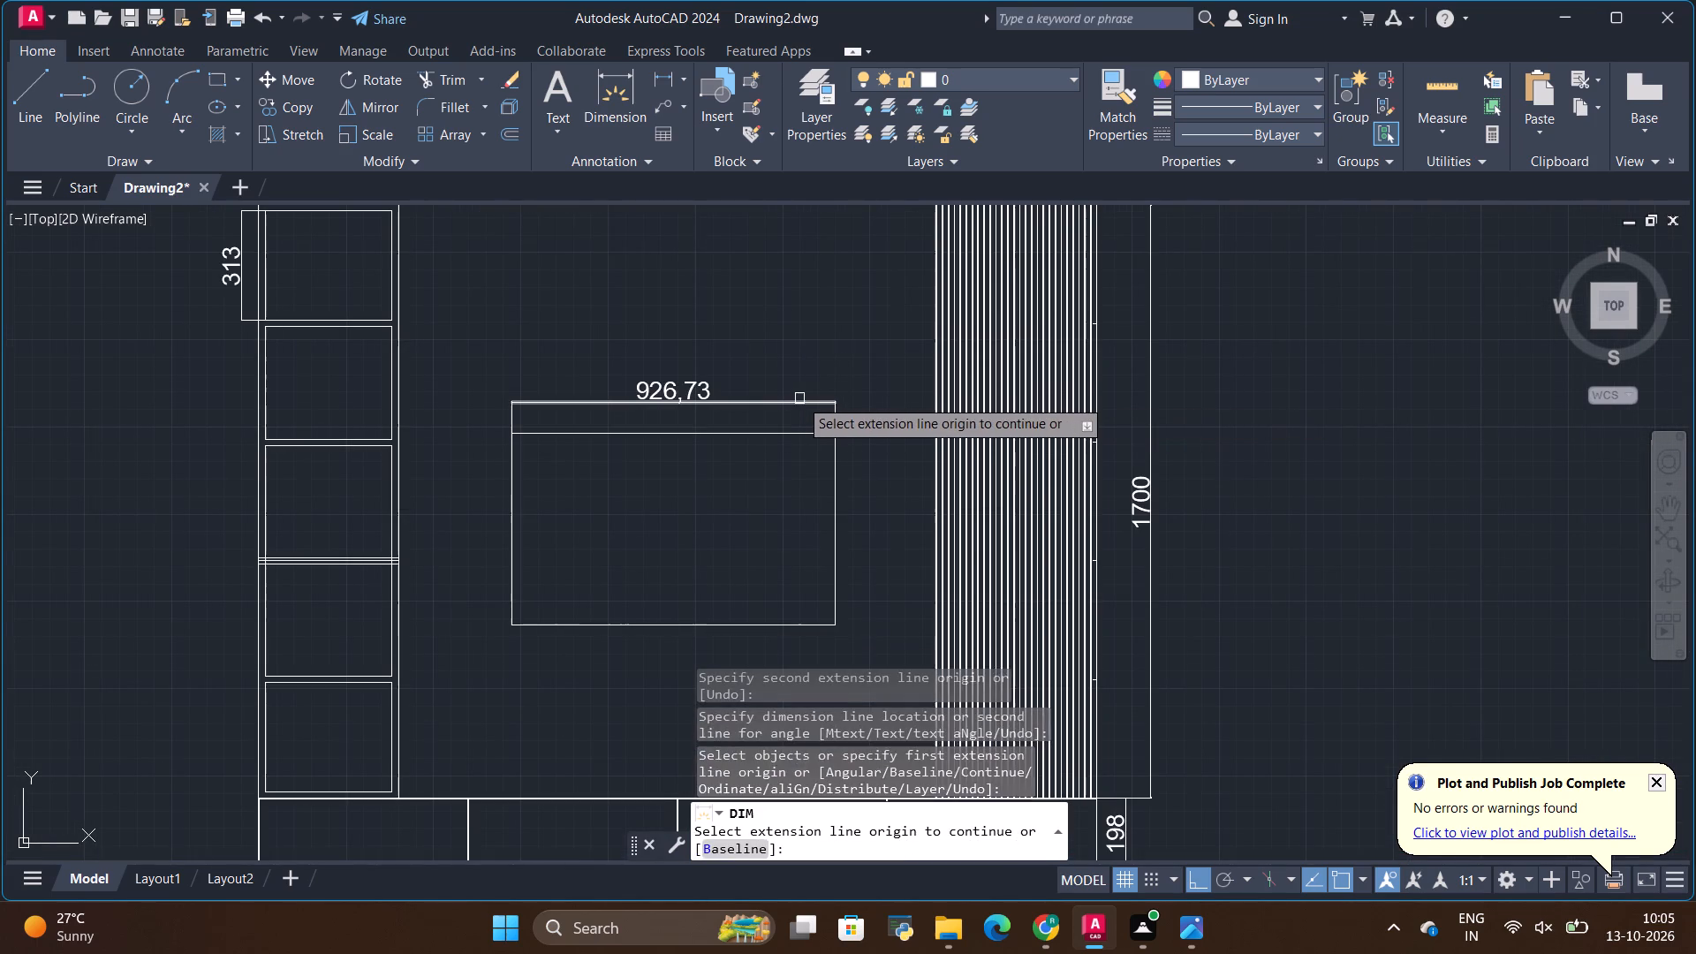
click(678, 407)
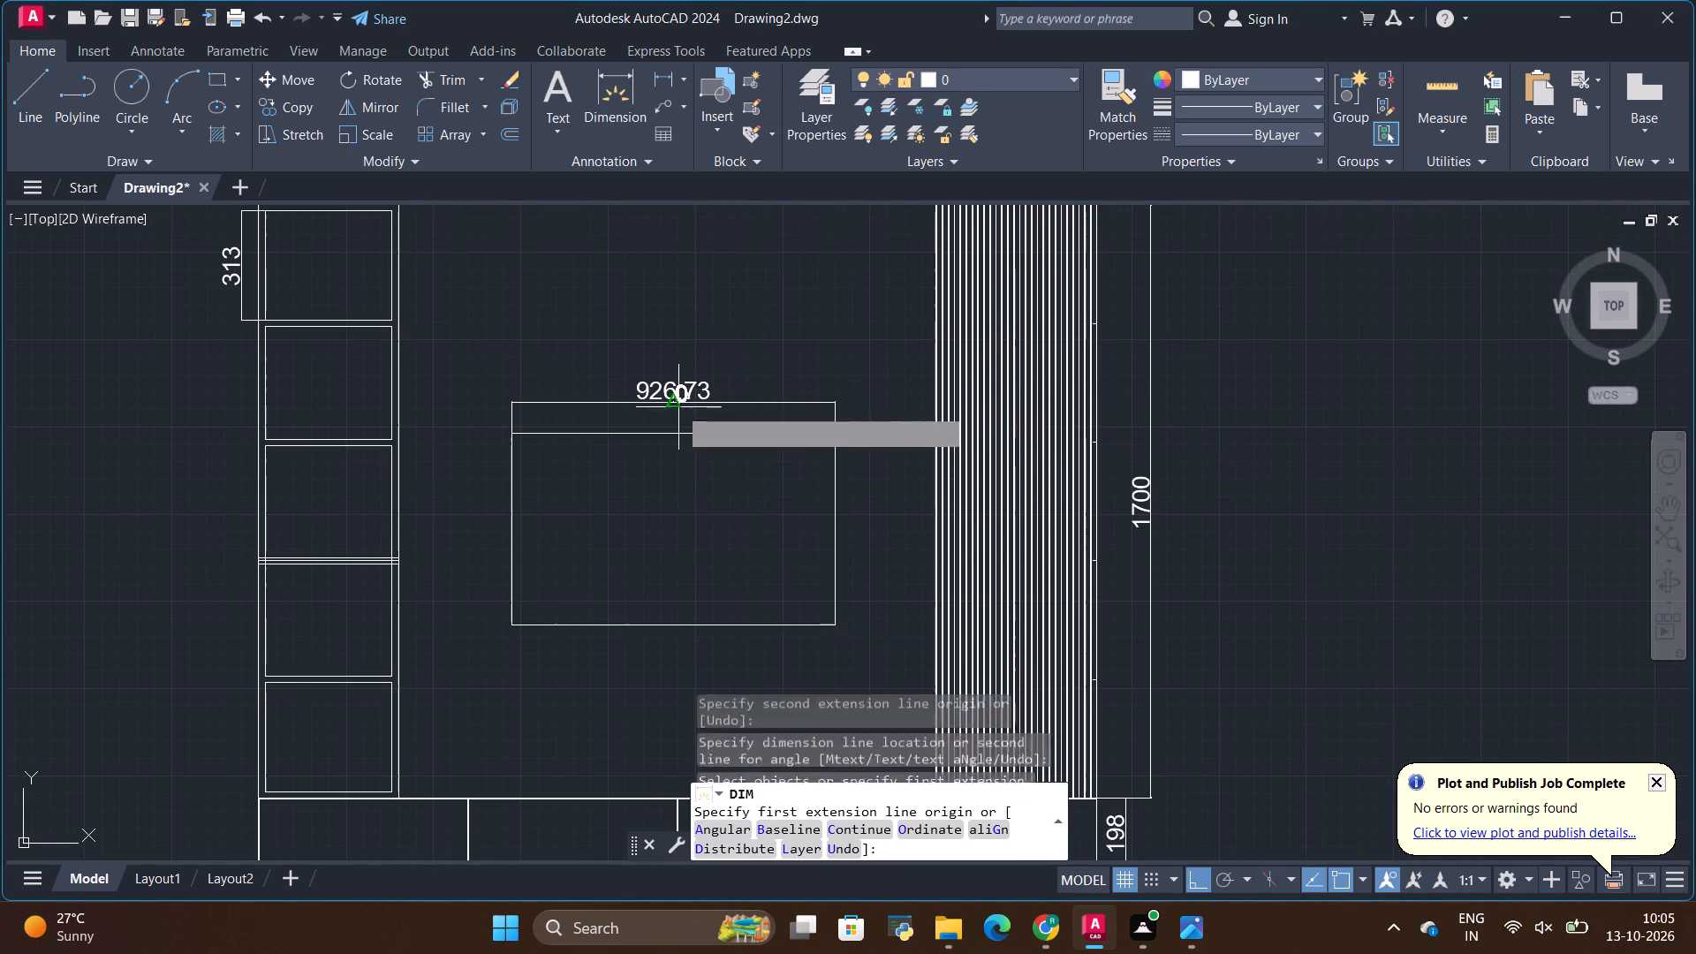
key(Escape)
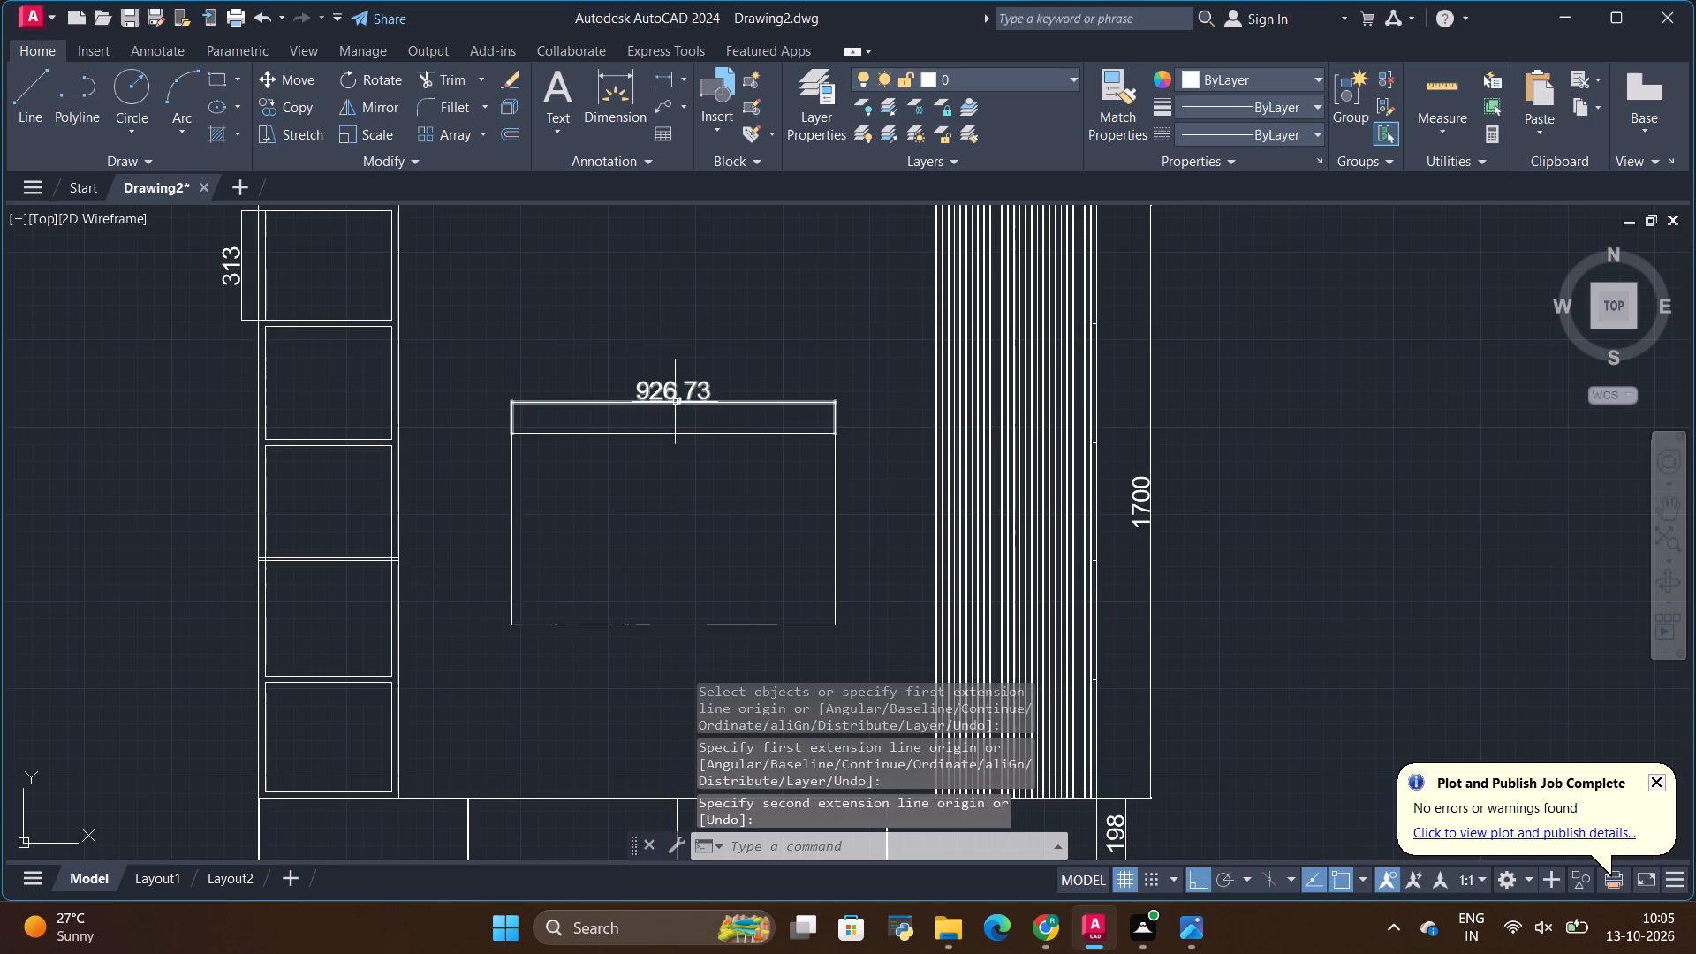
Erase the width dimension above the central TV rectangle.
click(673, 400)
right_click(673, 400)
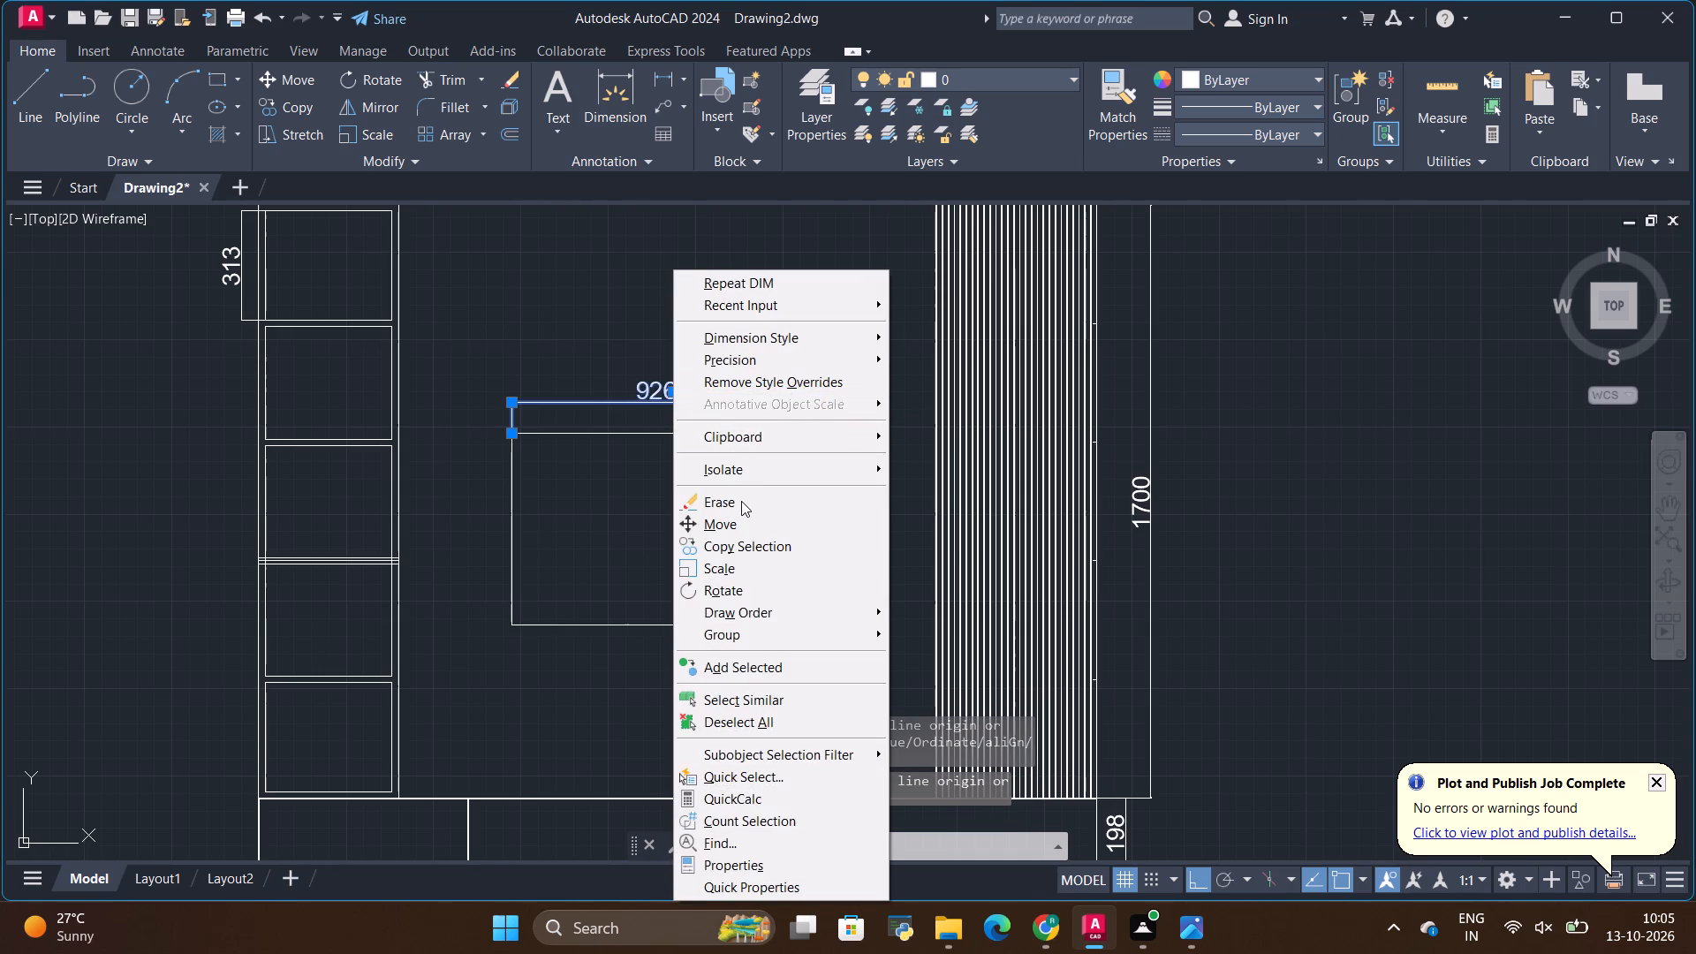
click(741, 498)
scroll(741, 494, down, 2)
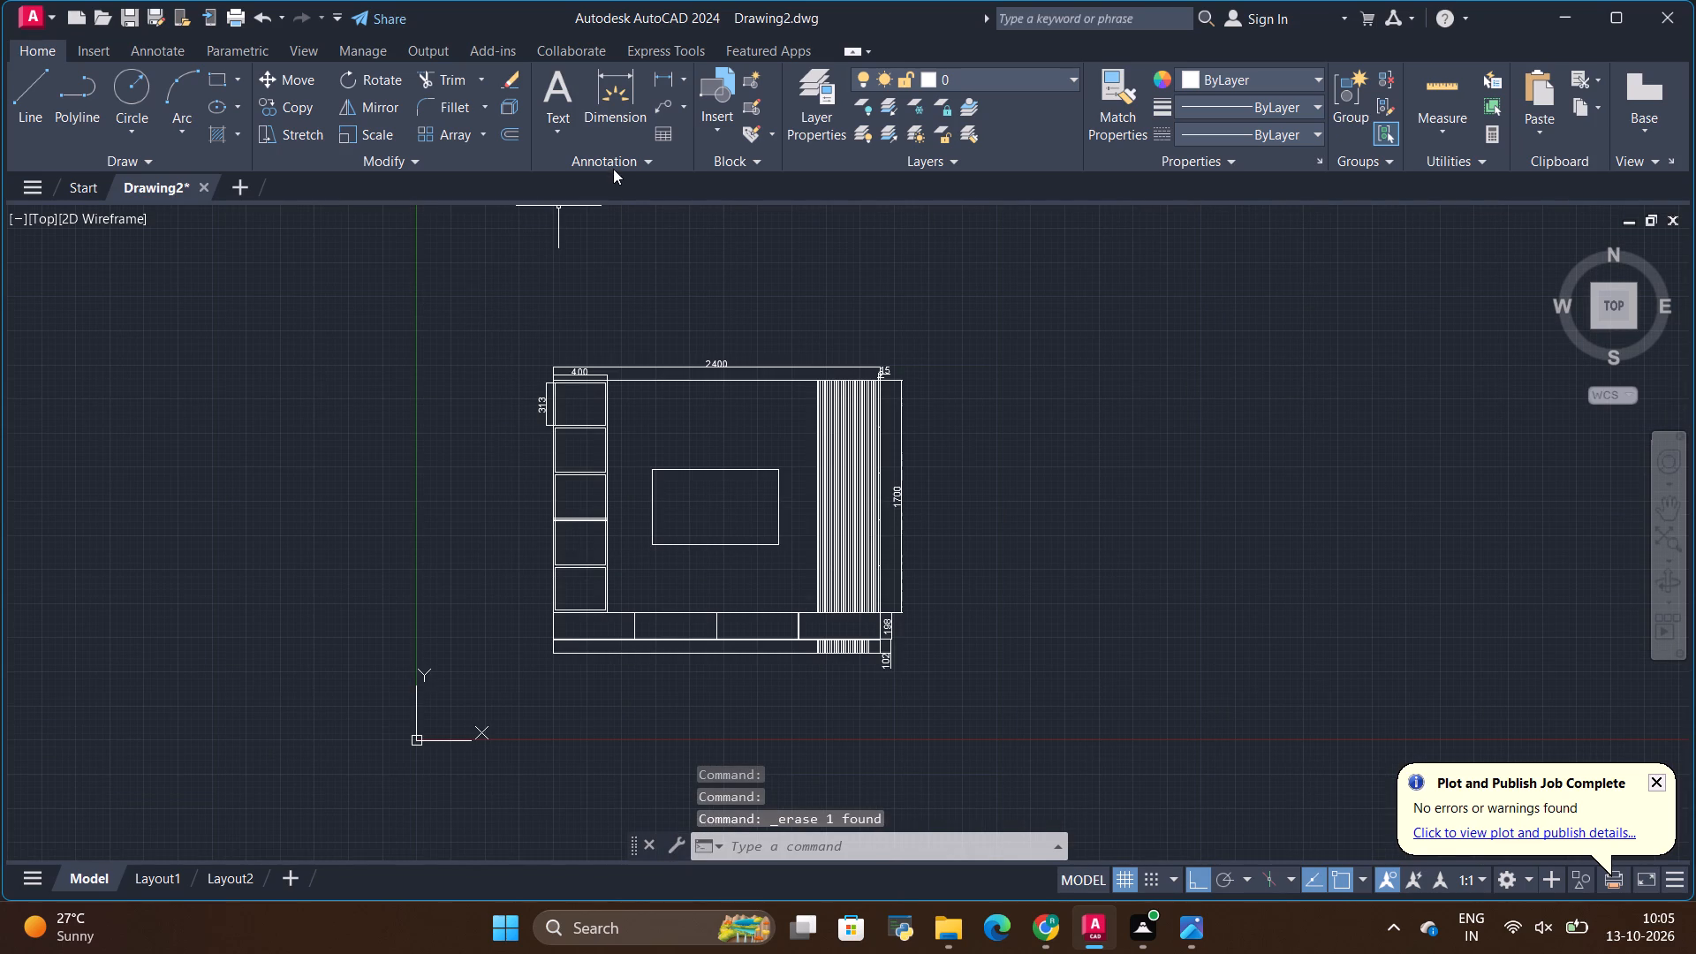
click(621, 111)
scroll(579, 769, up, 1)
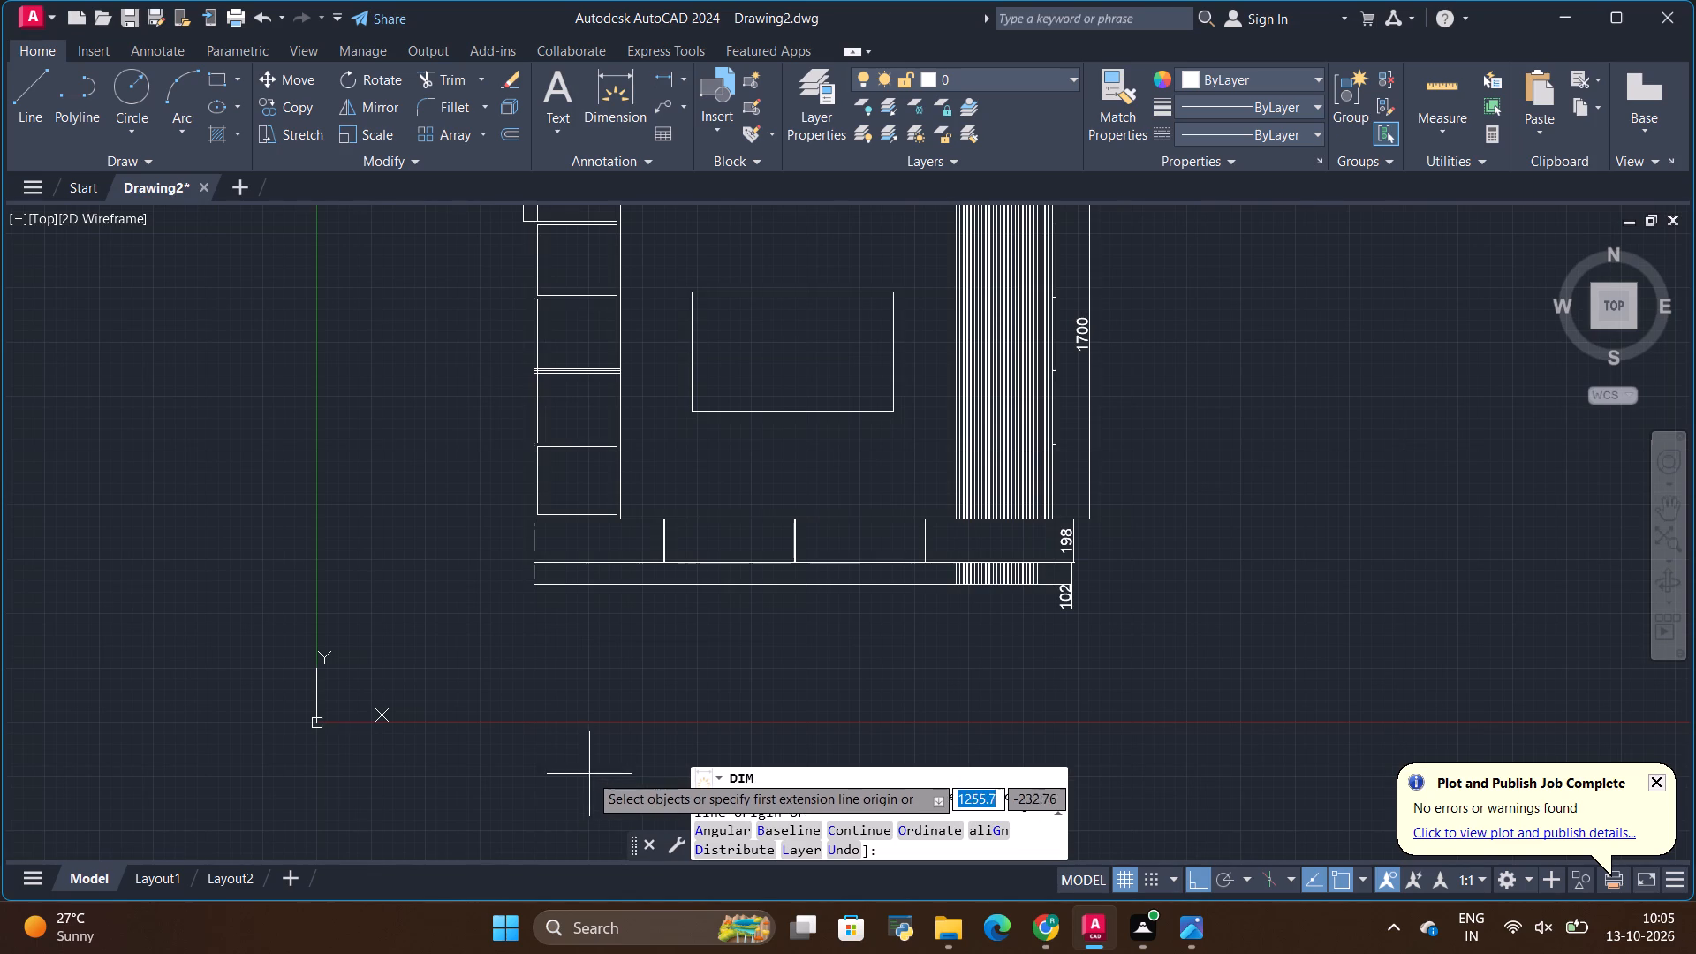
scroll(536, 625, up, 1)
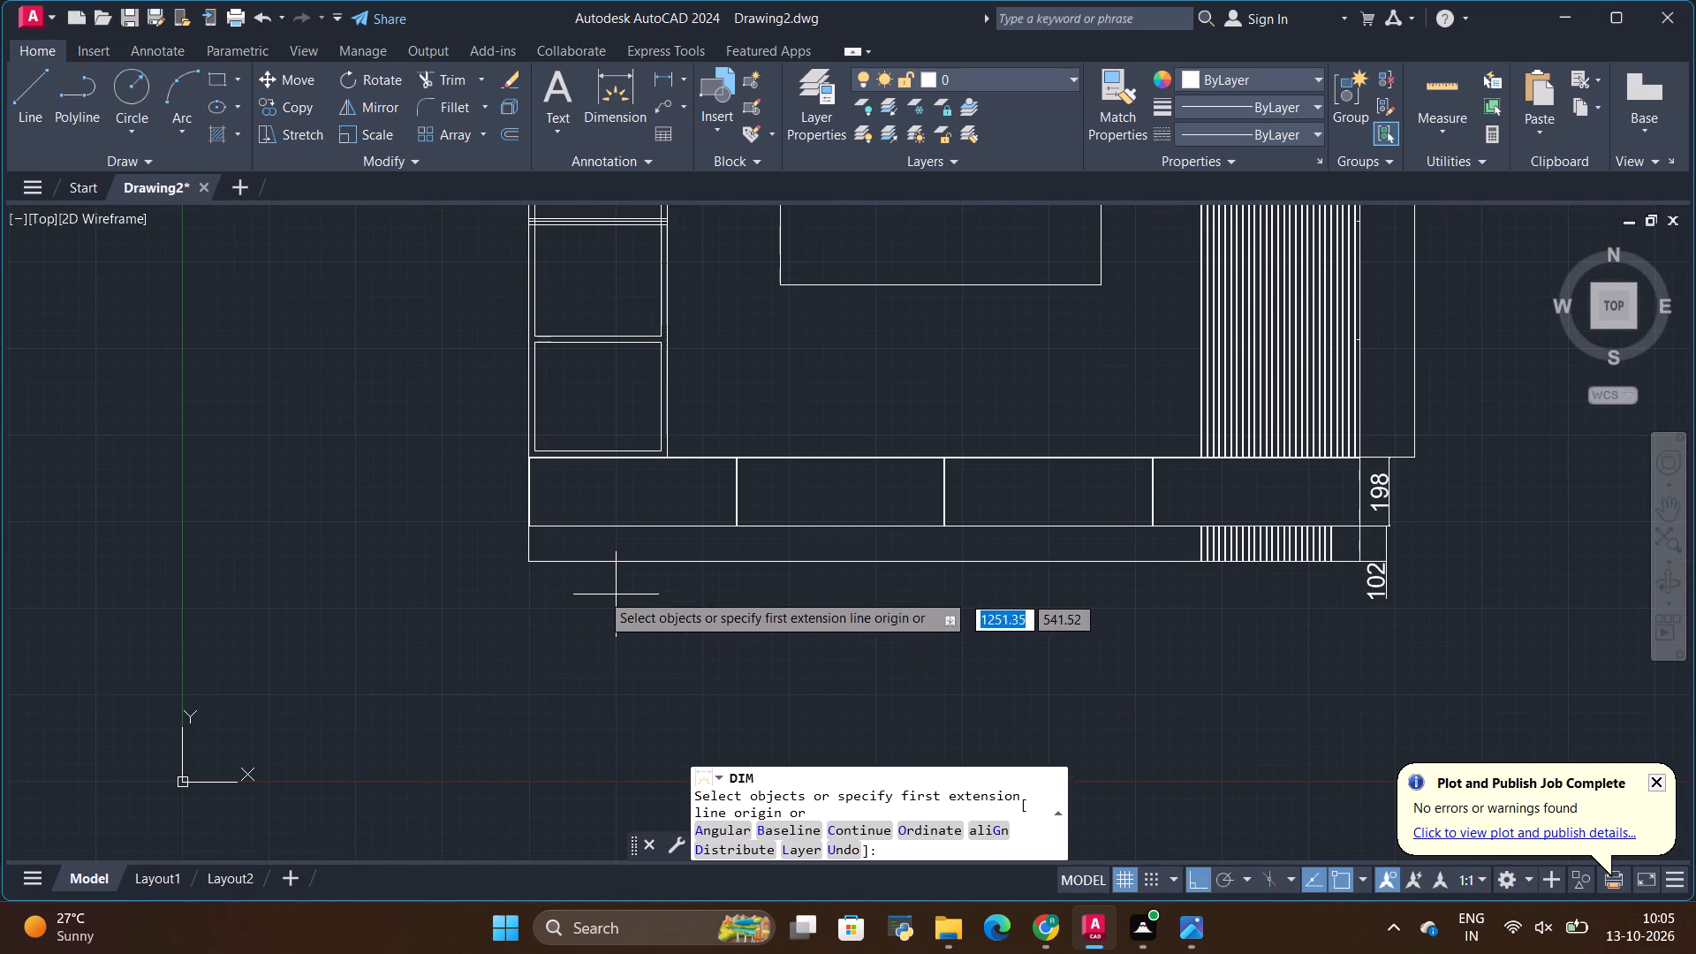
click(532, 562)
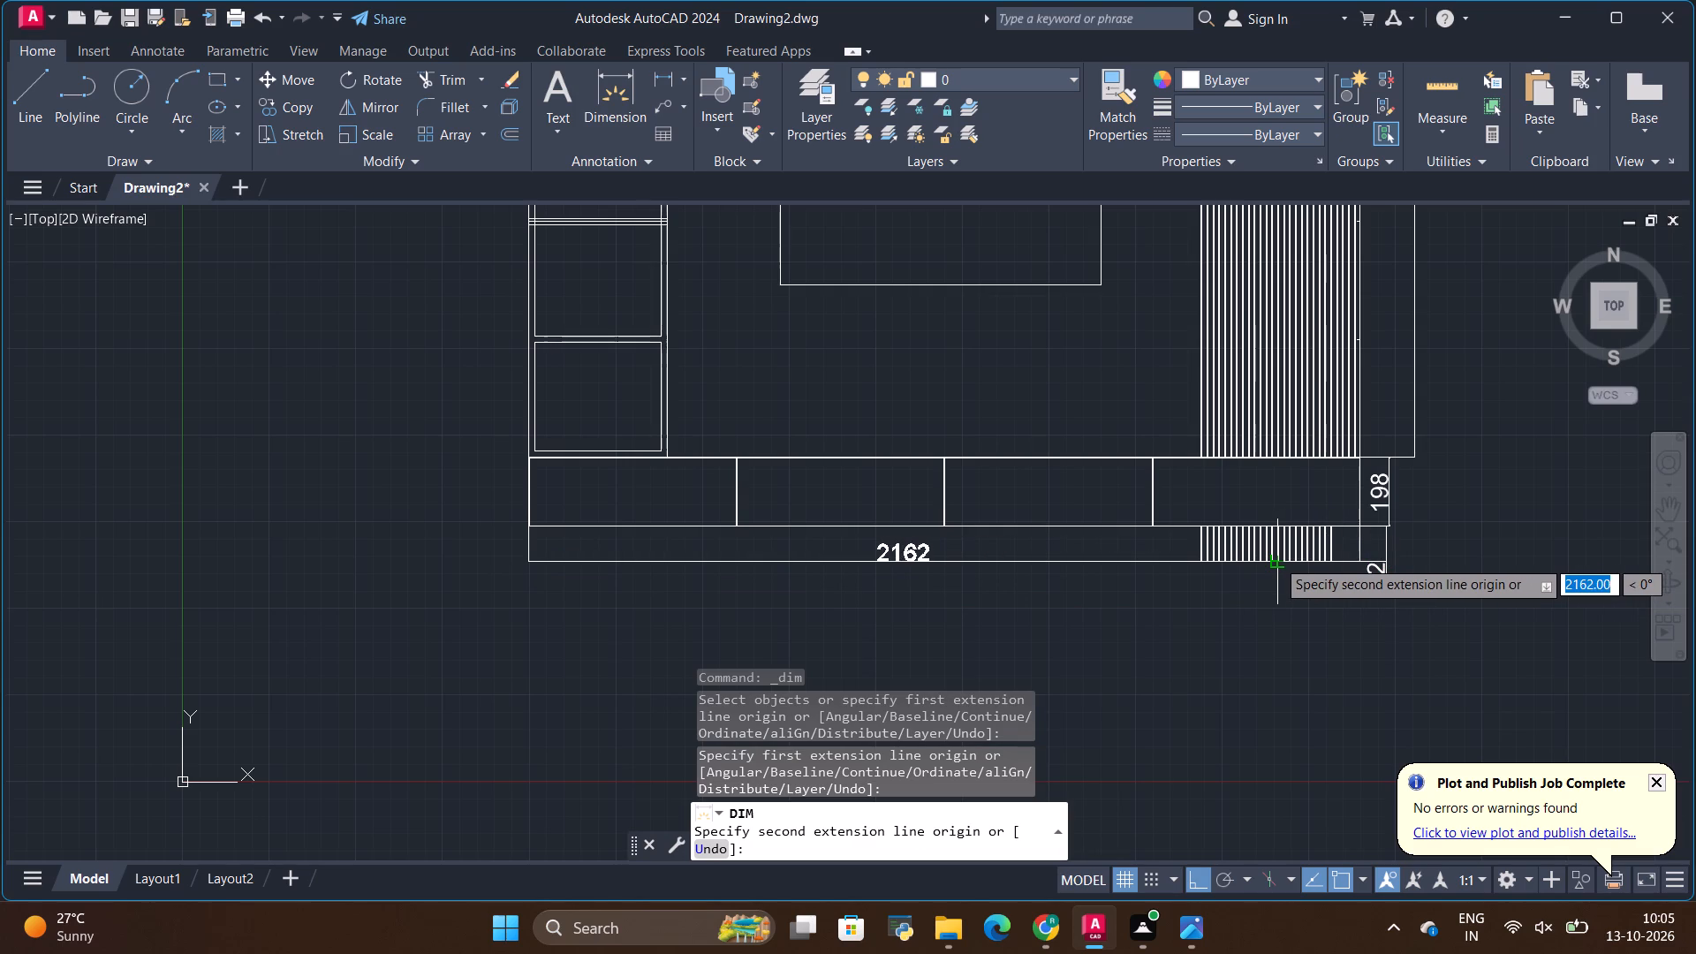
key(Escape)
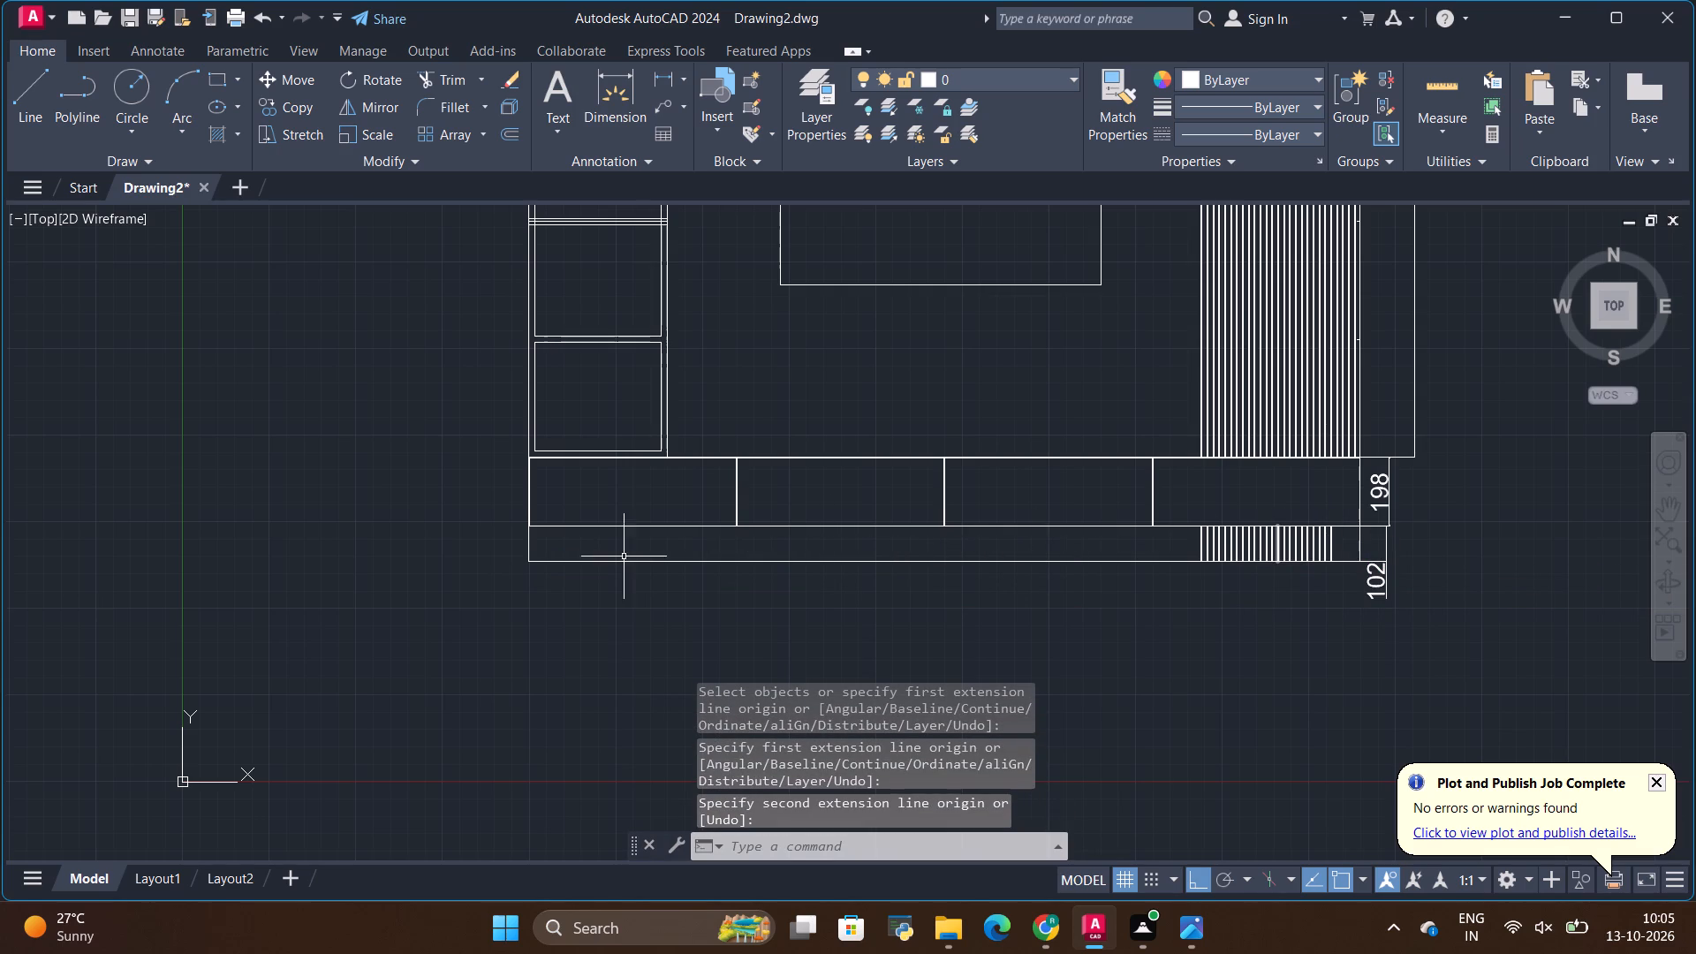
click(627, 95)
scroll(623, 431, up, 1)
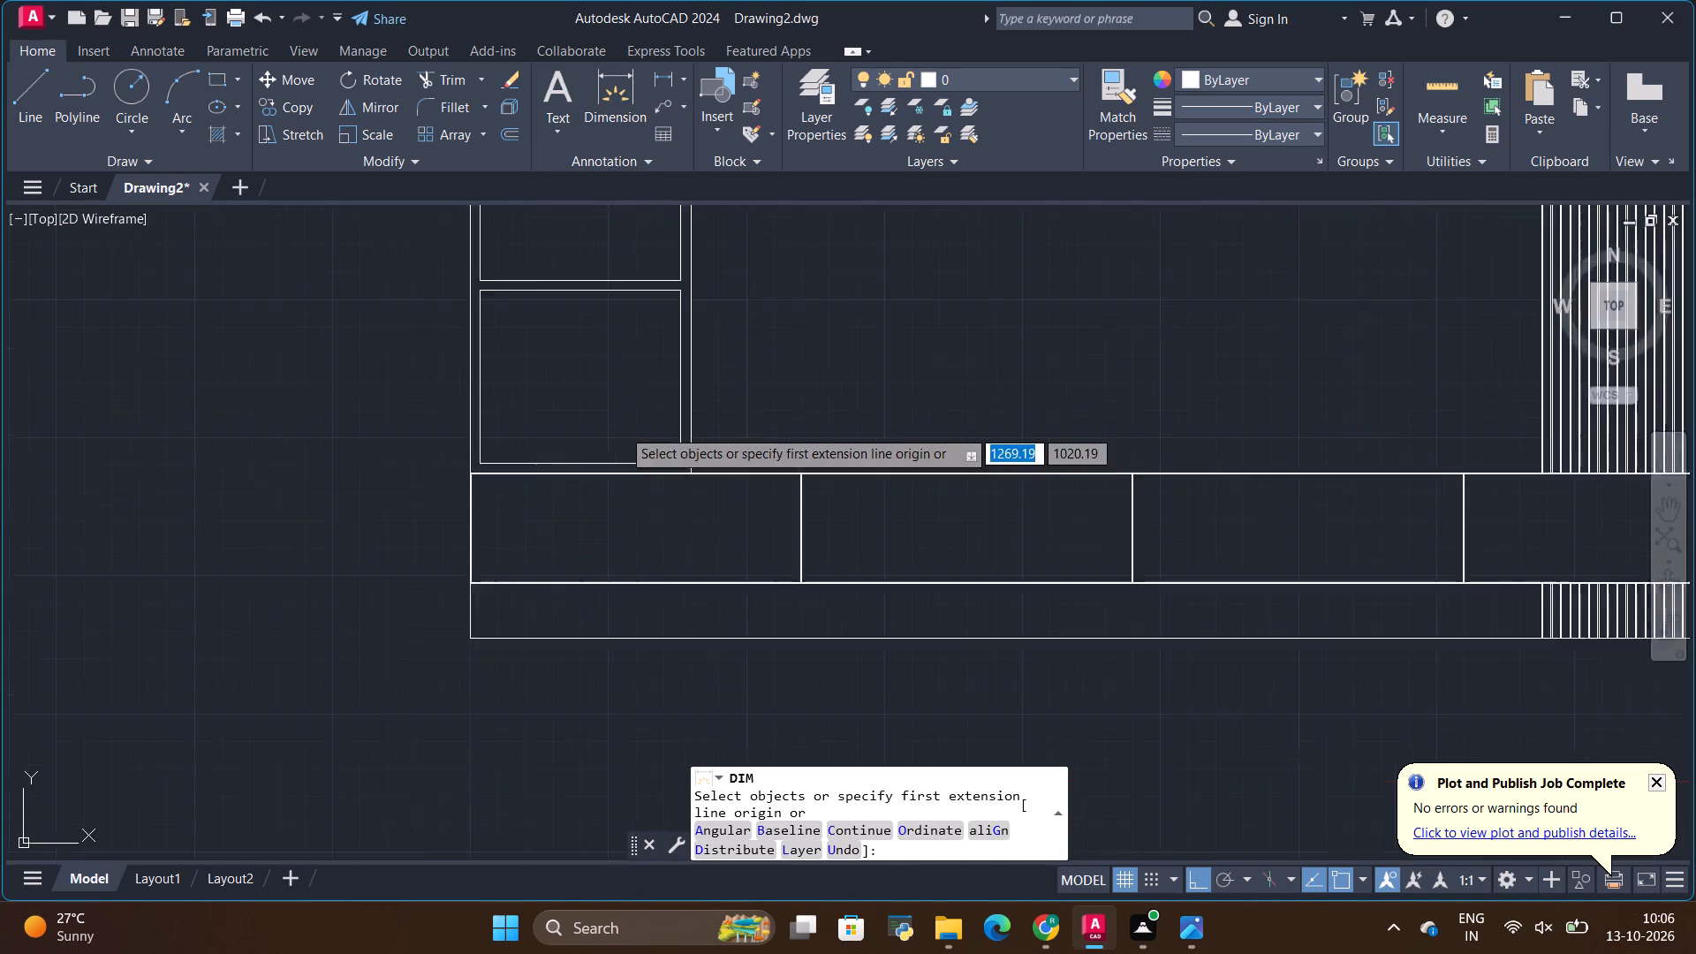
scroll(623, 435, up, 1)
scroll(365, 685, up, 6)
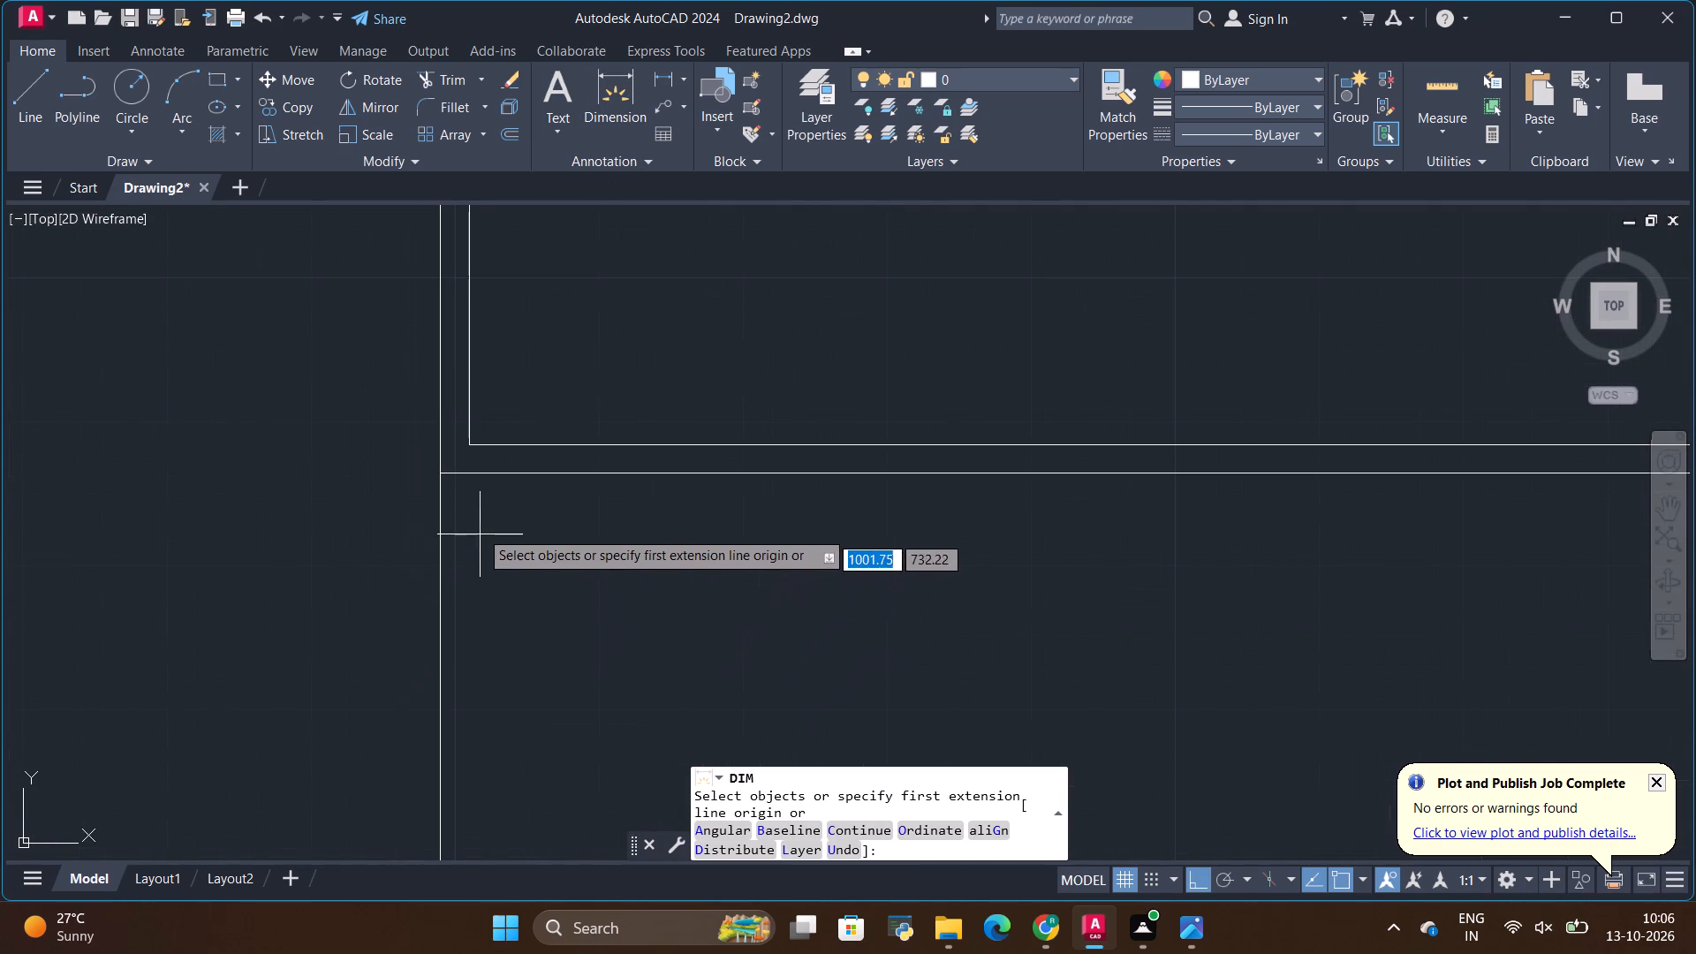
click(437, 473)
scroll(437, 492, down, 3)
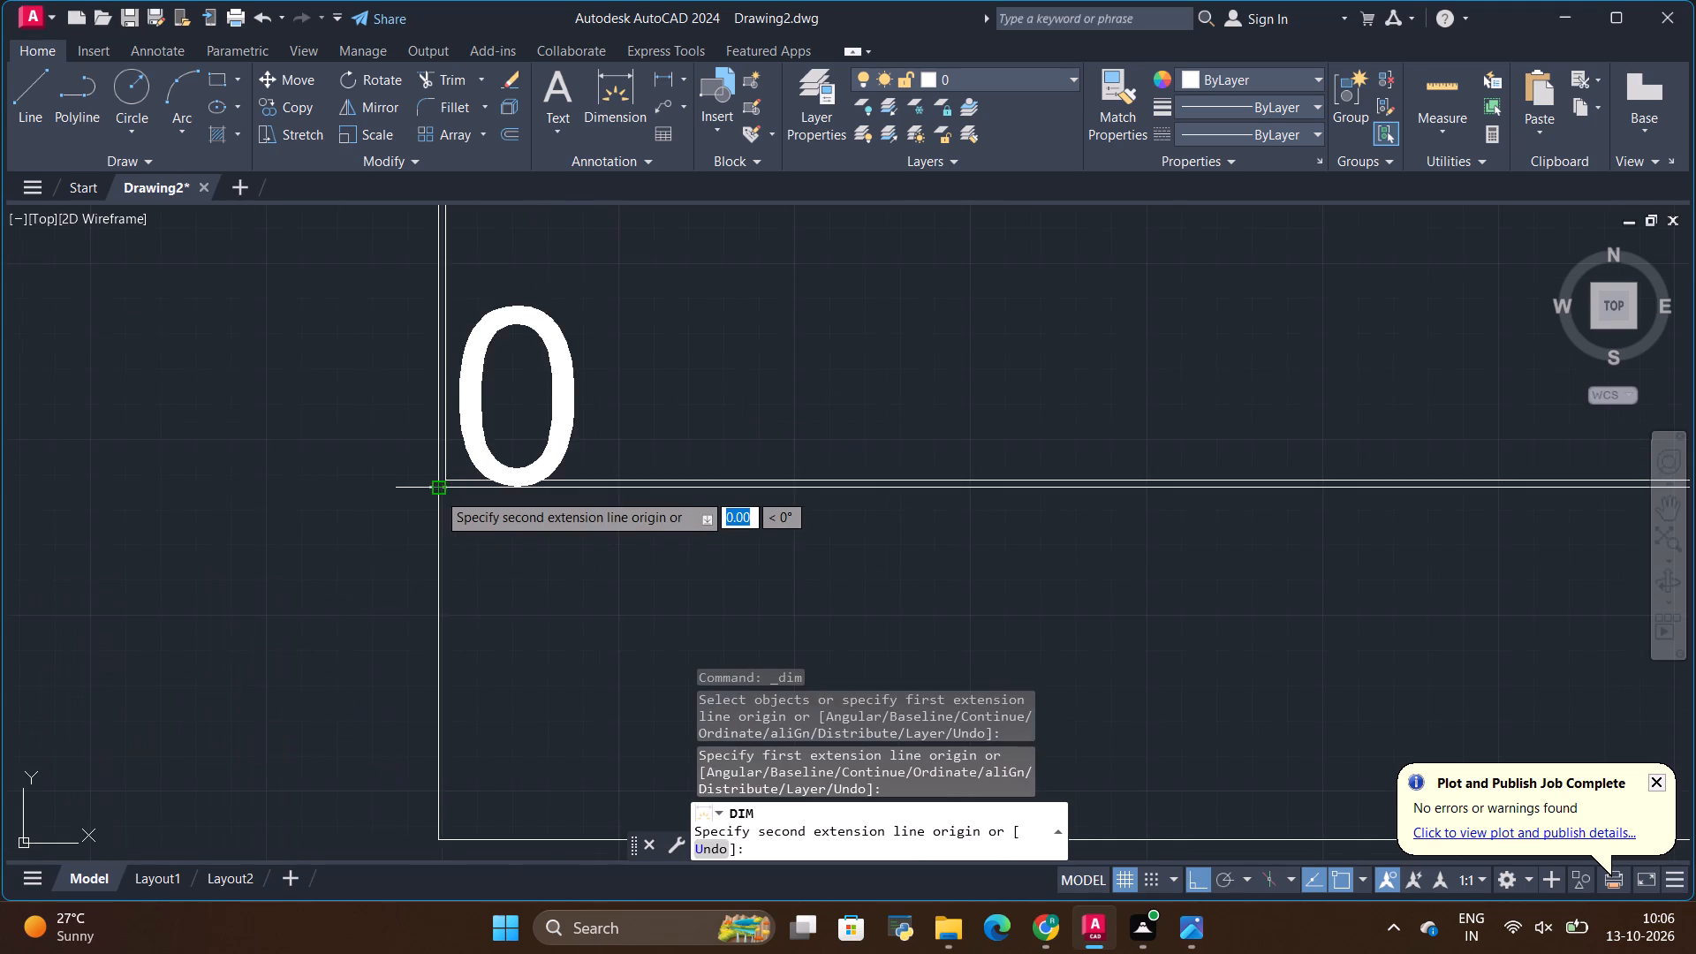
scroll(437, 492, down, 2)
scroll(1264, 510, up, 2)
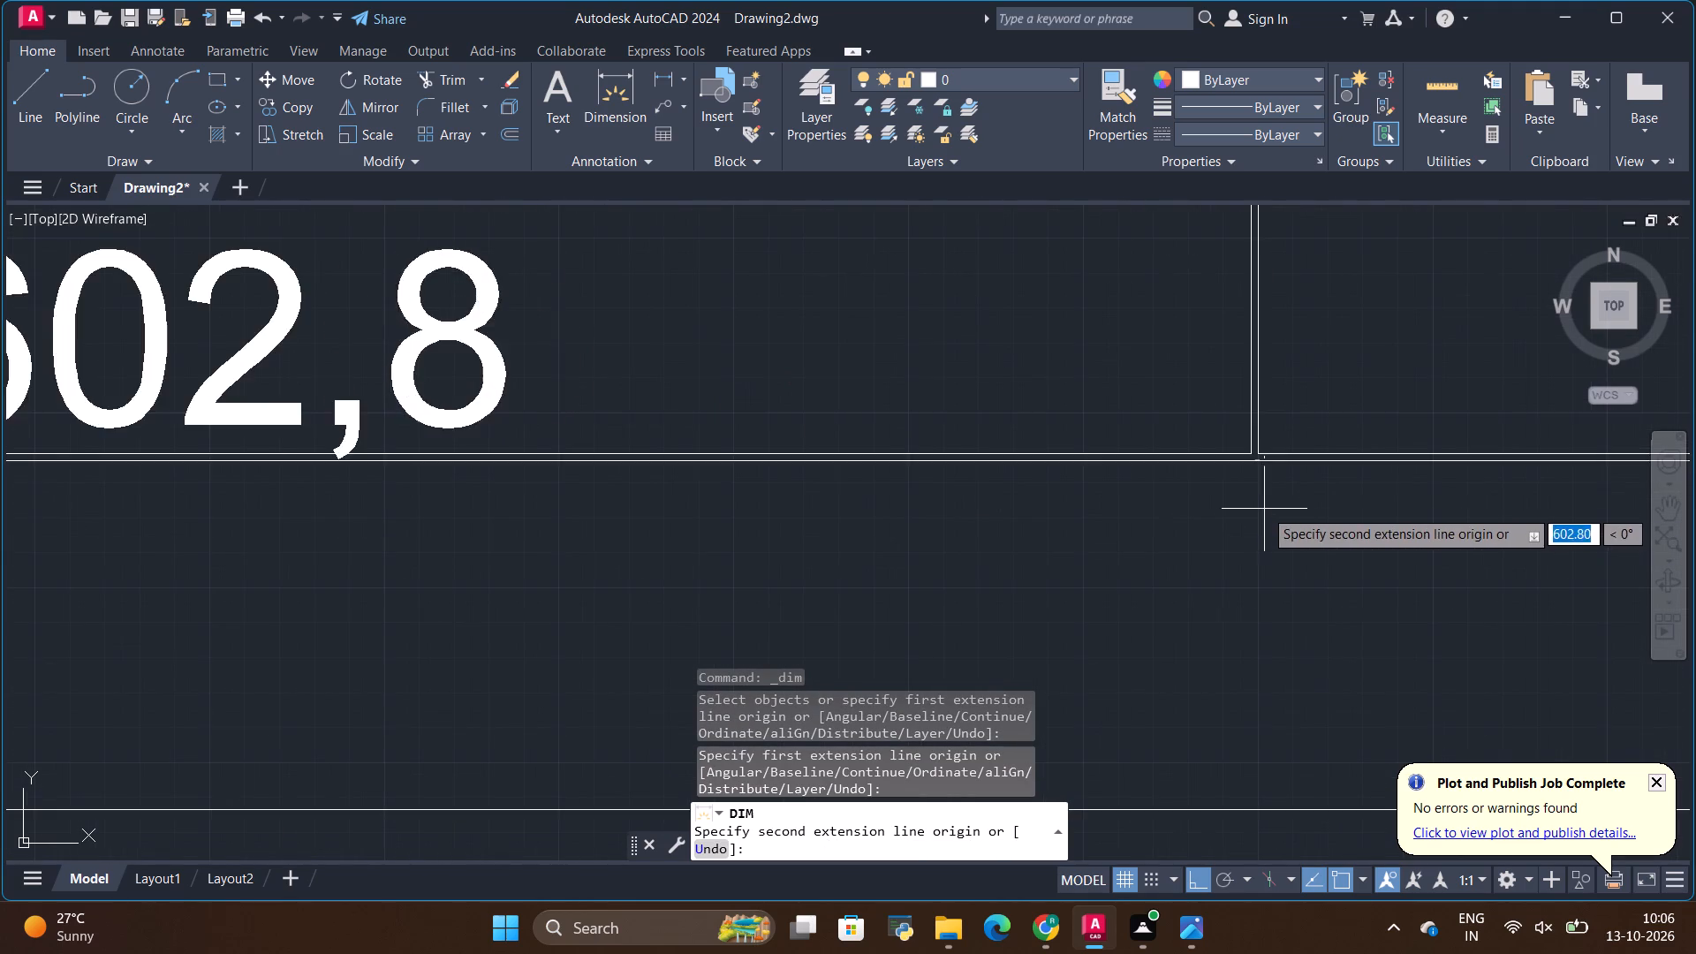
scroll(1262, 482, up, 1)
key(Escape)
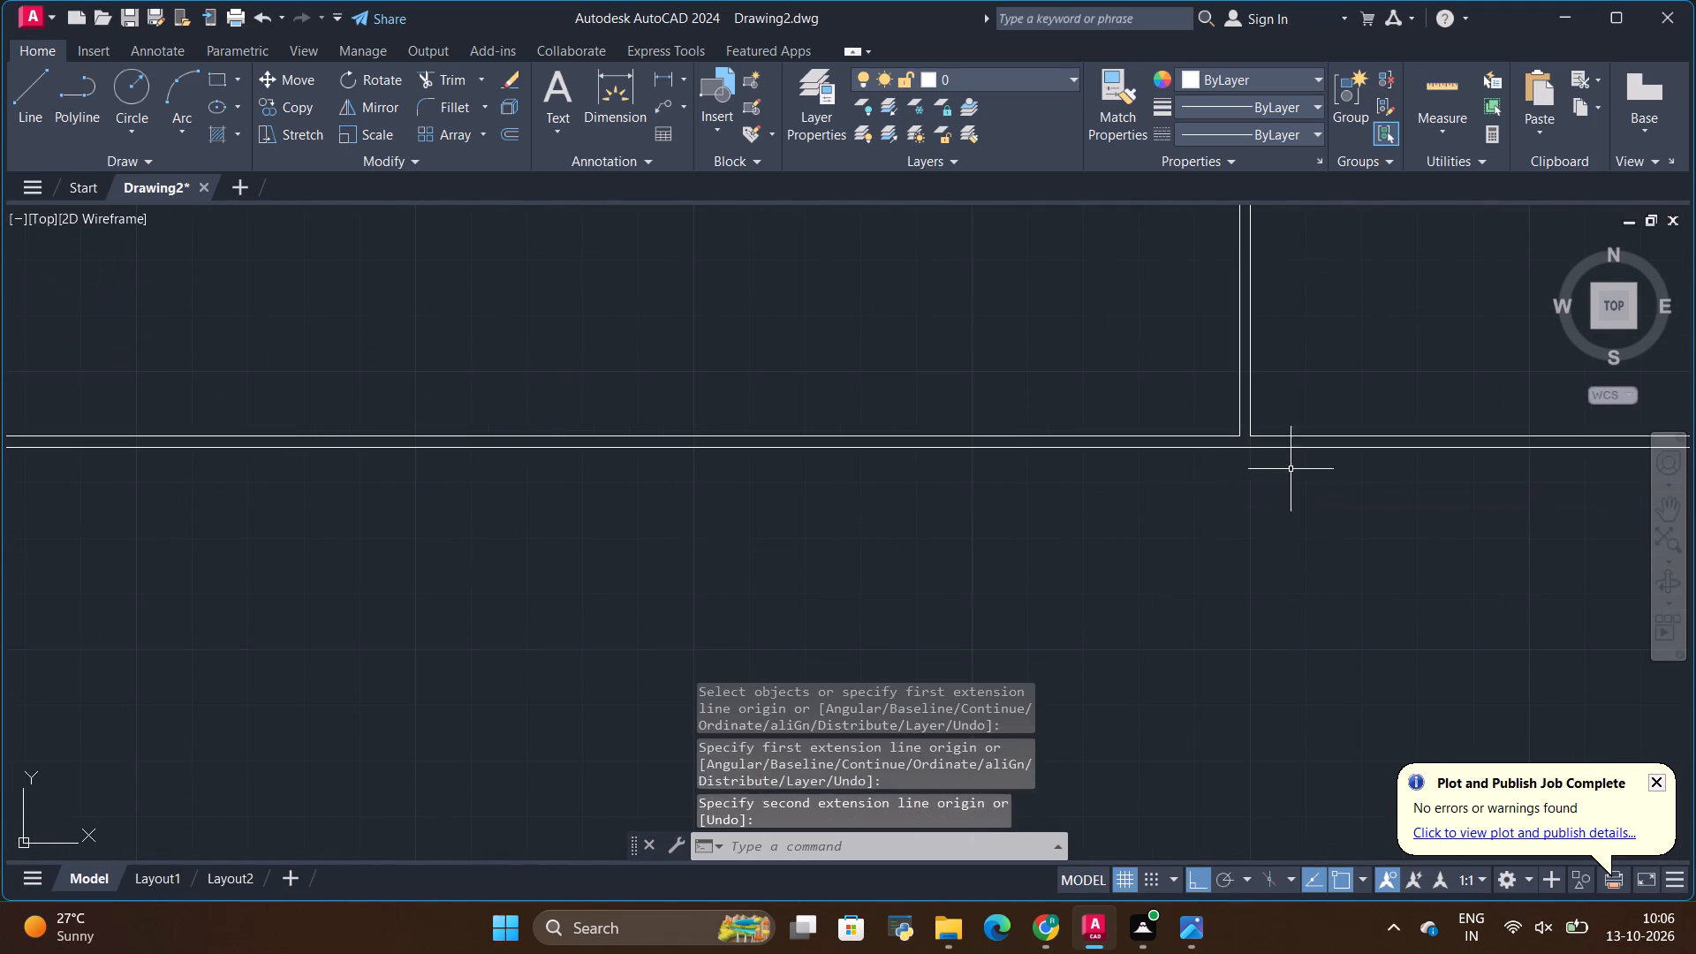
Dimension the leftmost drawer's width between its inner bottom corners, placing the dimension in the base strip below the drawer.
scroll(1295, 468, down, 3)
scroll(498, 458, up, 1)
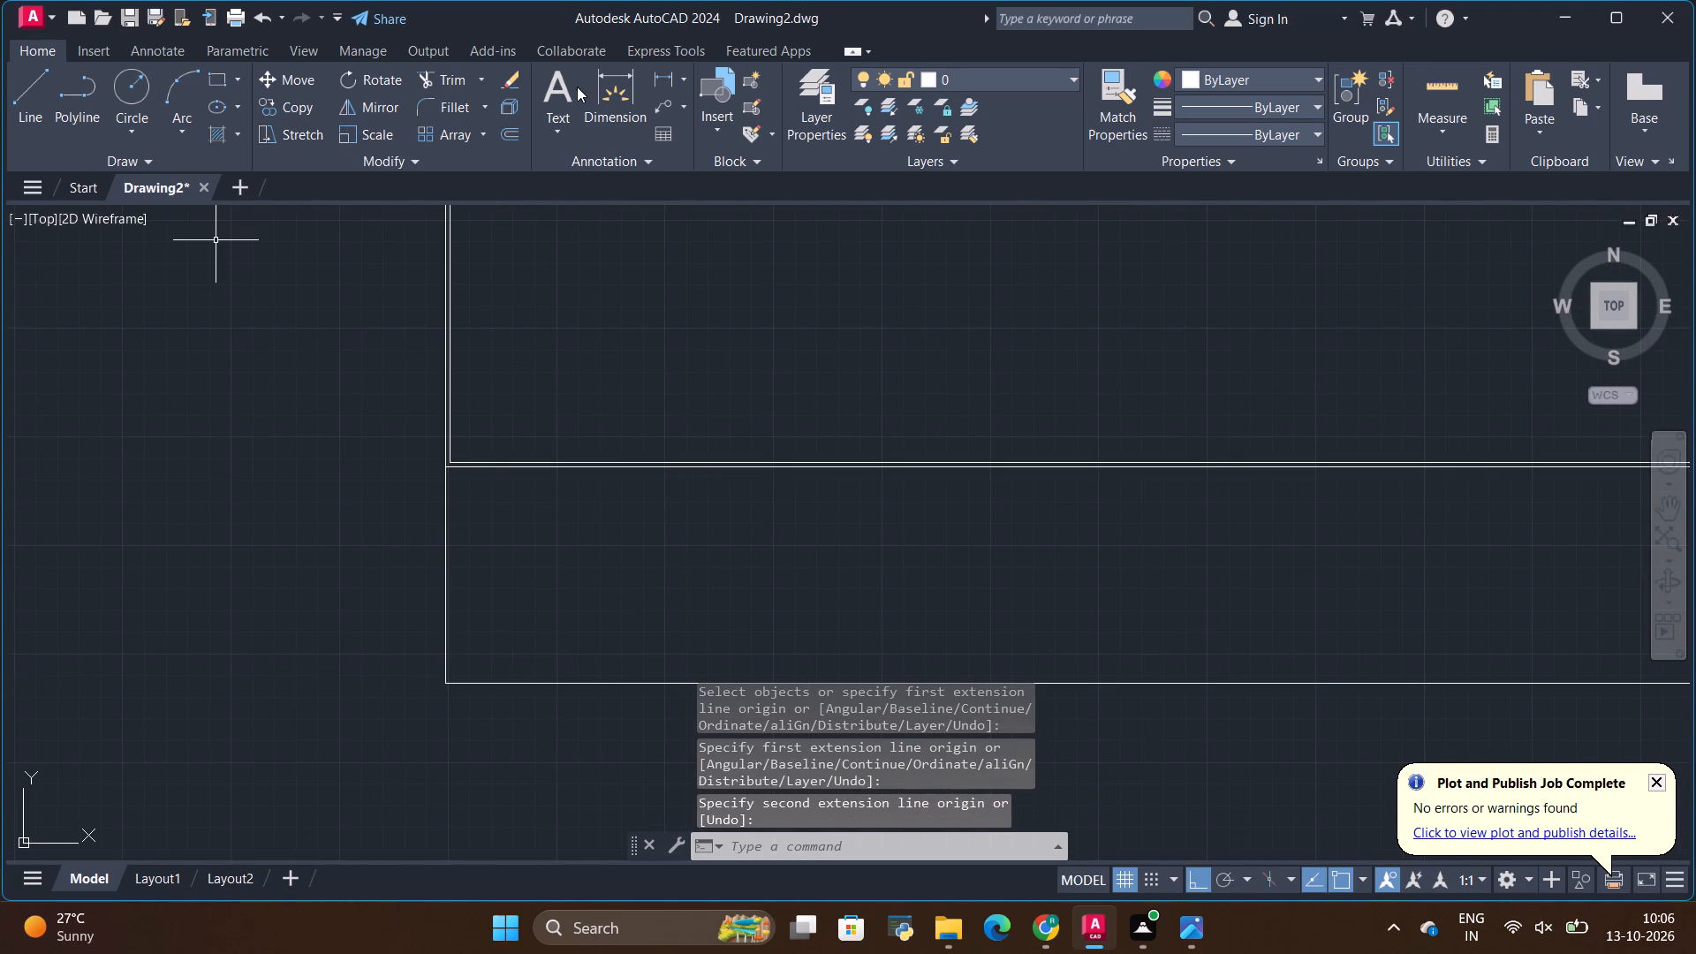
click(592, 87)
scroll(436, 477, up, 4)
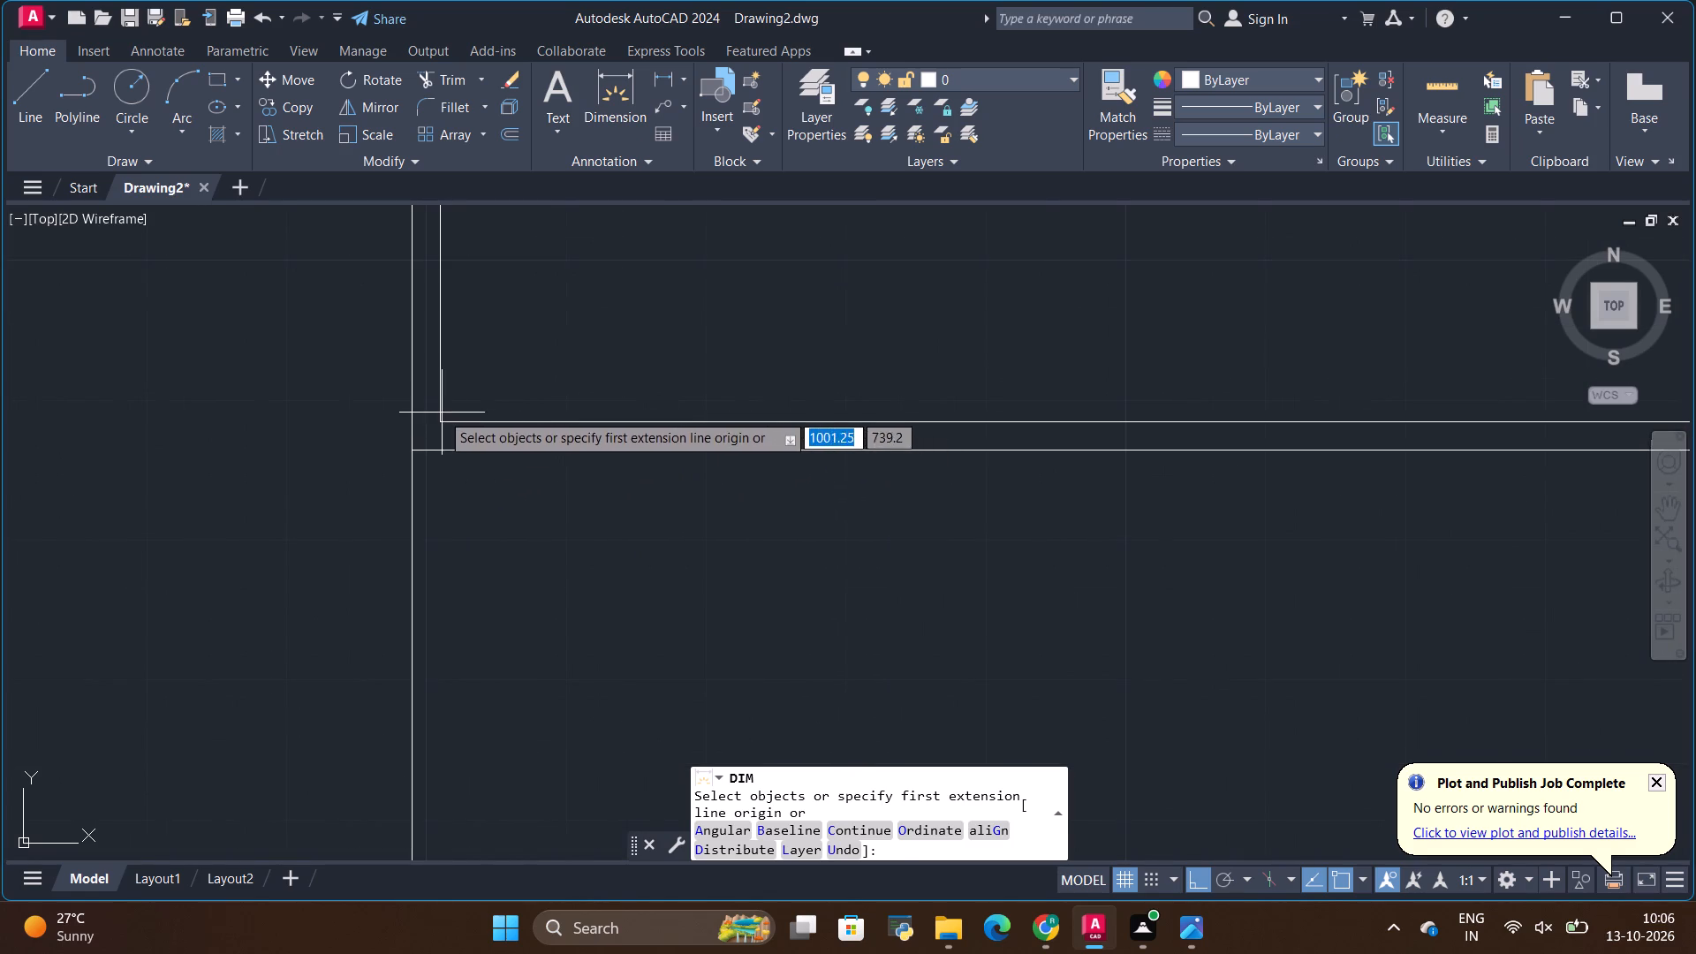
click(441, 419)
scroll(359, 446, down, 8)
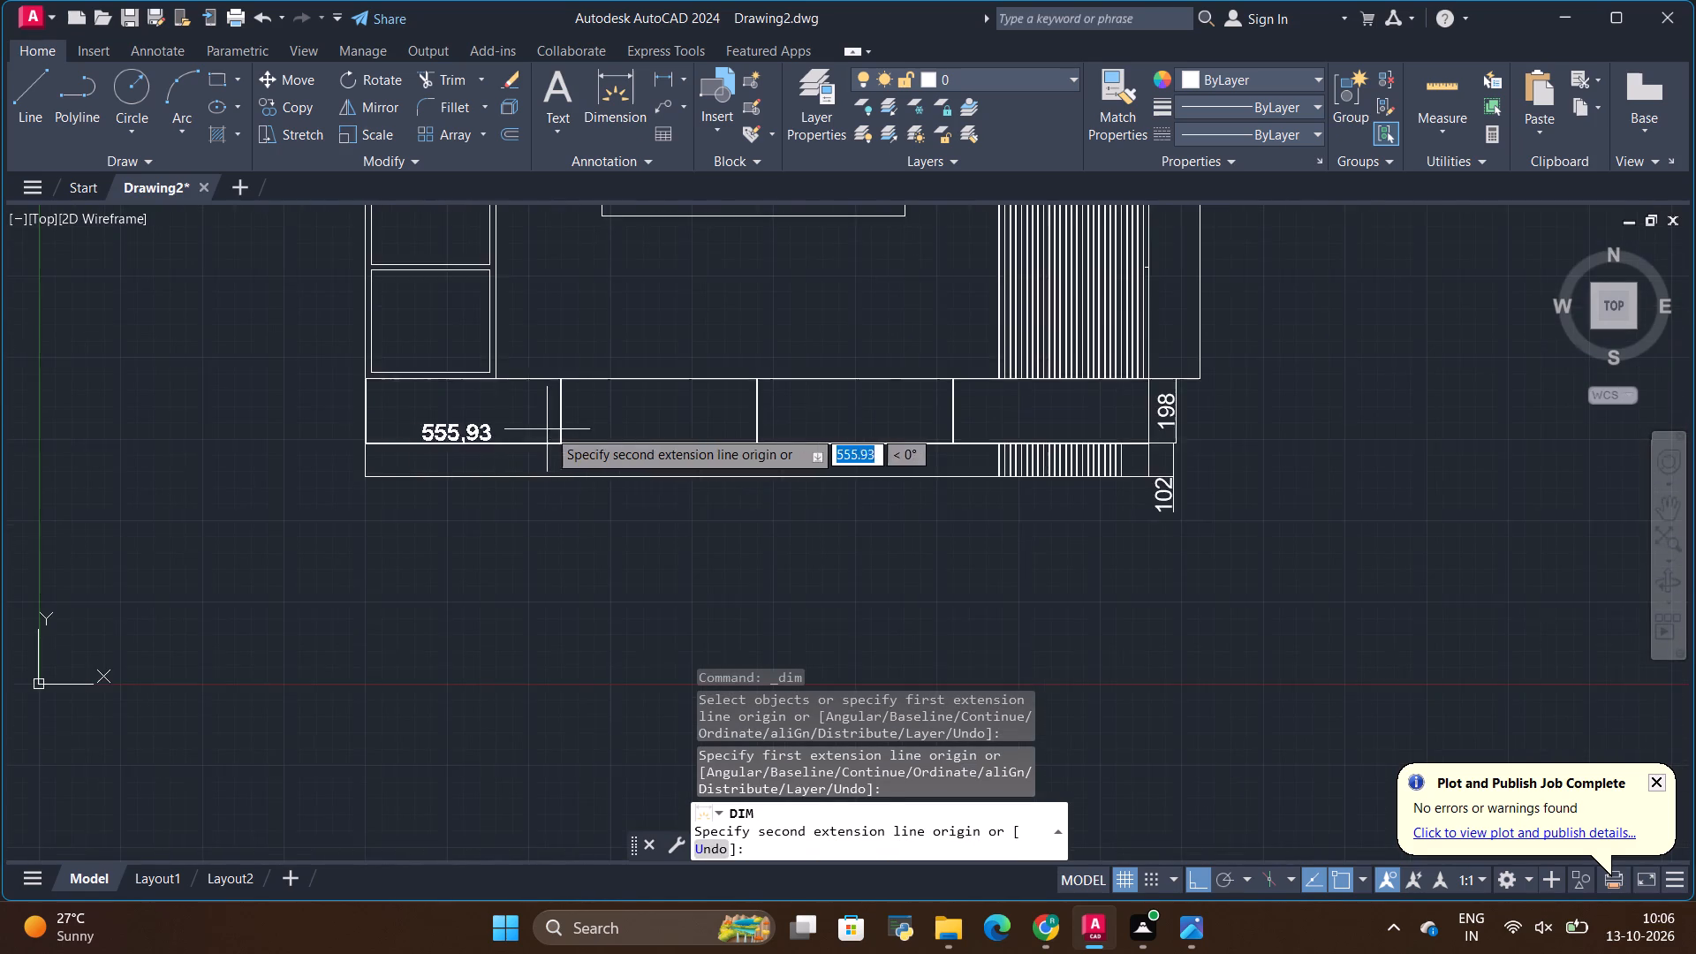
scroll(548, 429, up, 9)
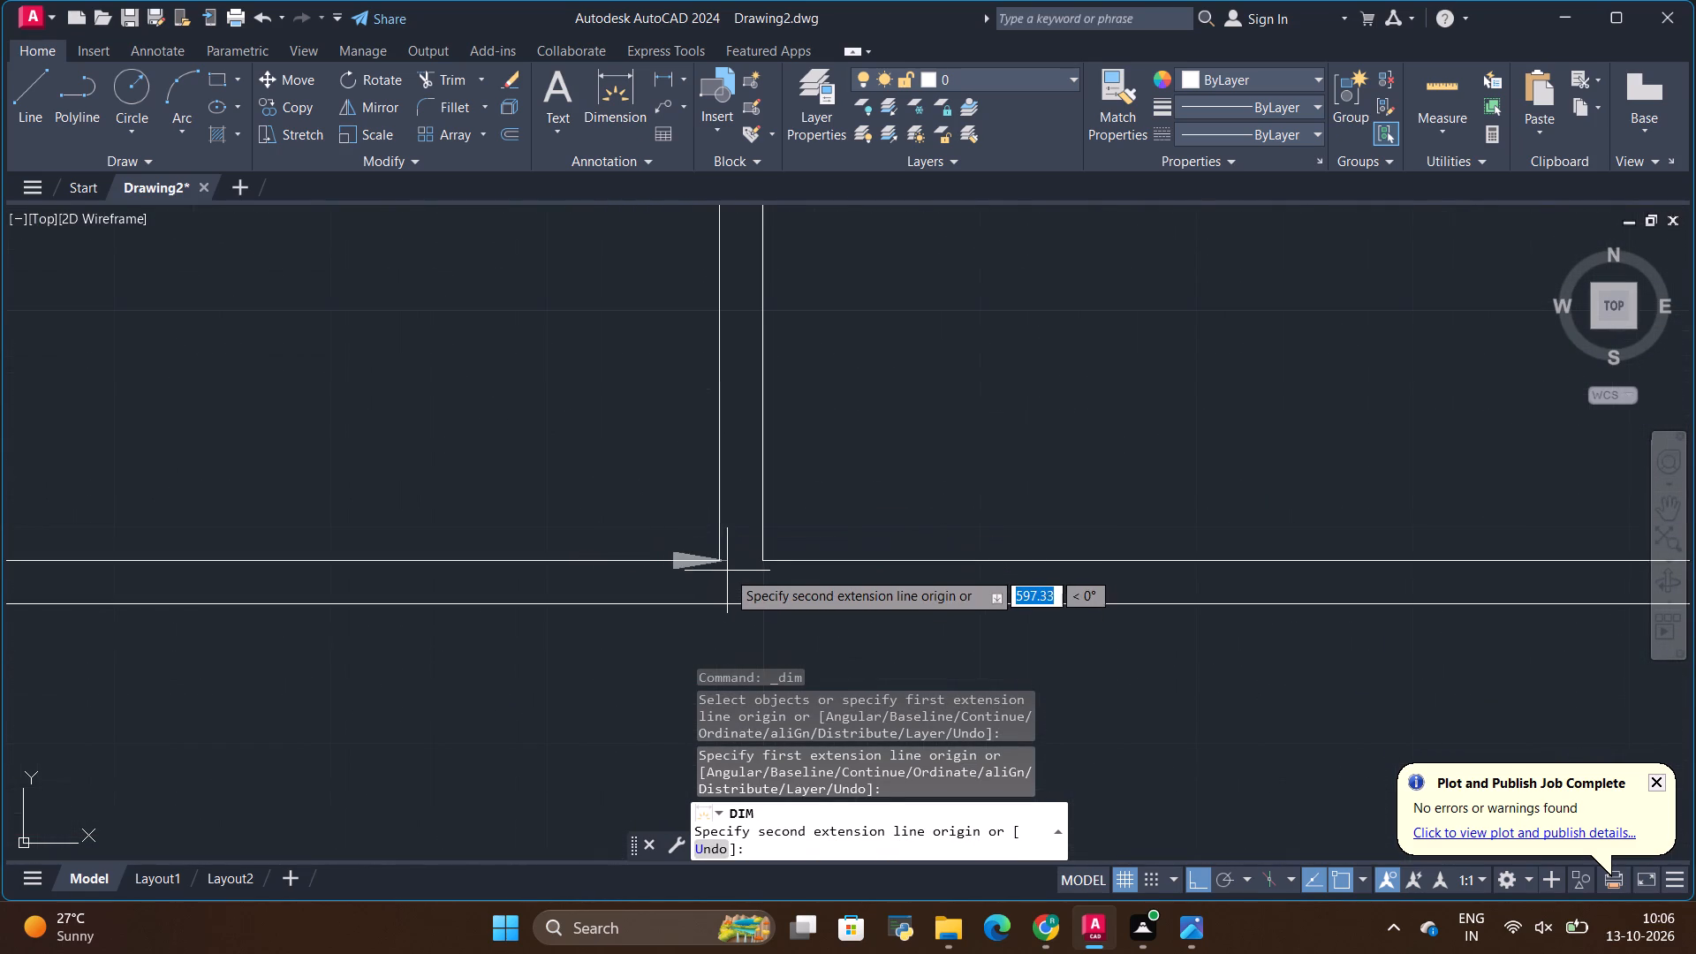
click(719, 561)
scroll(806, 496, down, 5)
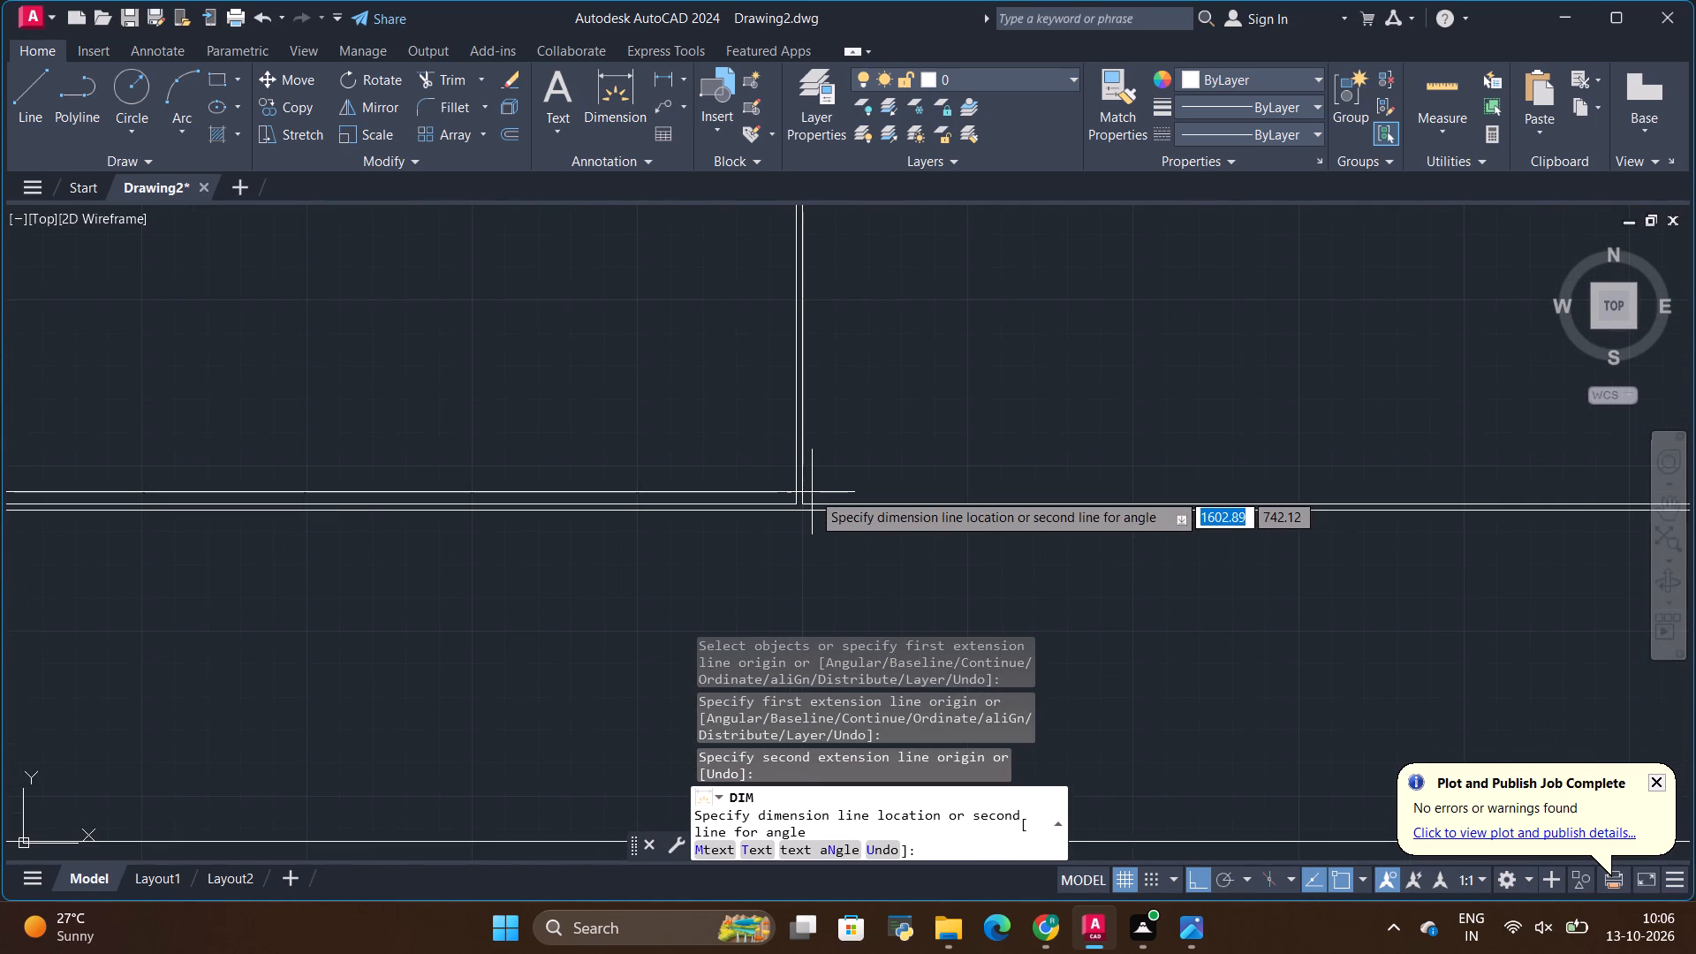
scroll(812, 492, down, 3)
click(802, 558)
Dimension the second drawer's width between its inner bottom corners, placing the dimension in the base strip beside the first drawer's dimension.
scroll(821, 491, up, 2)
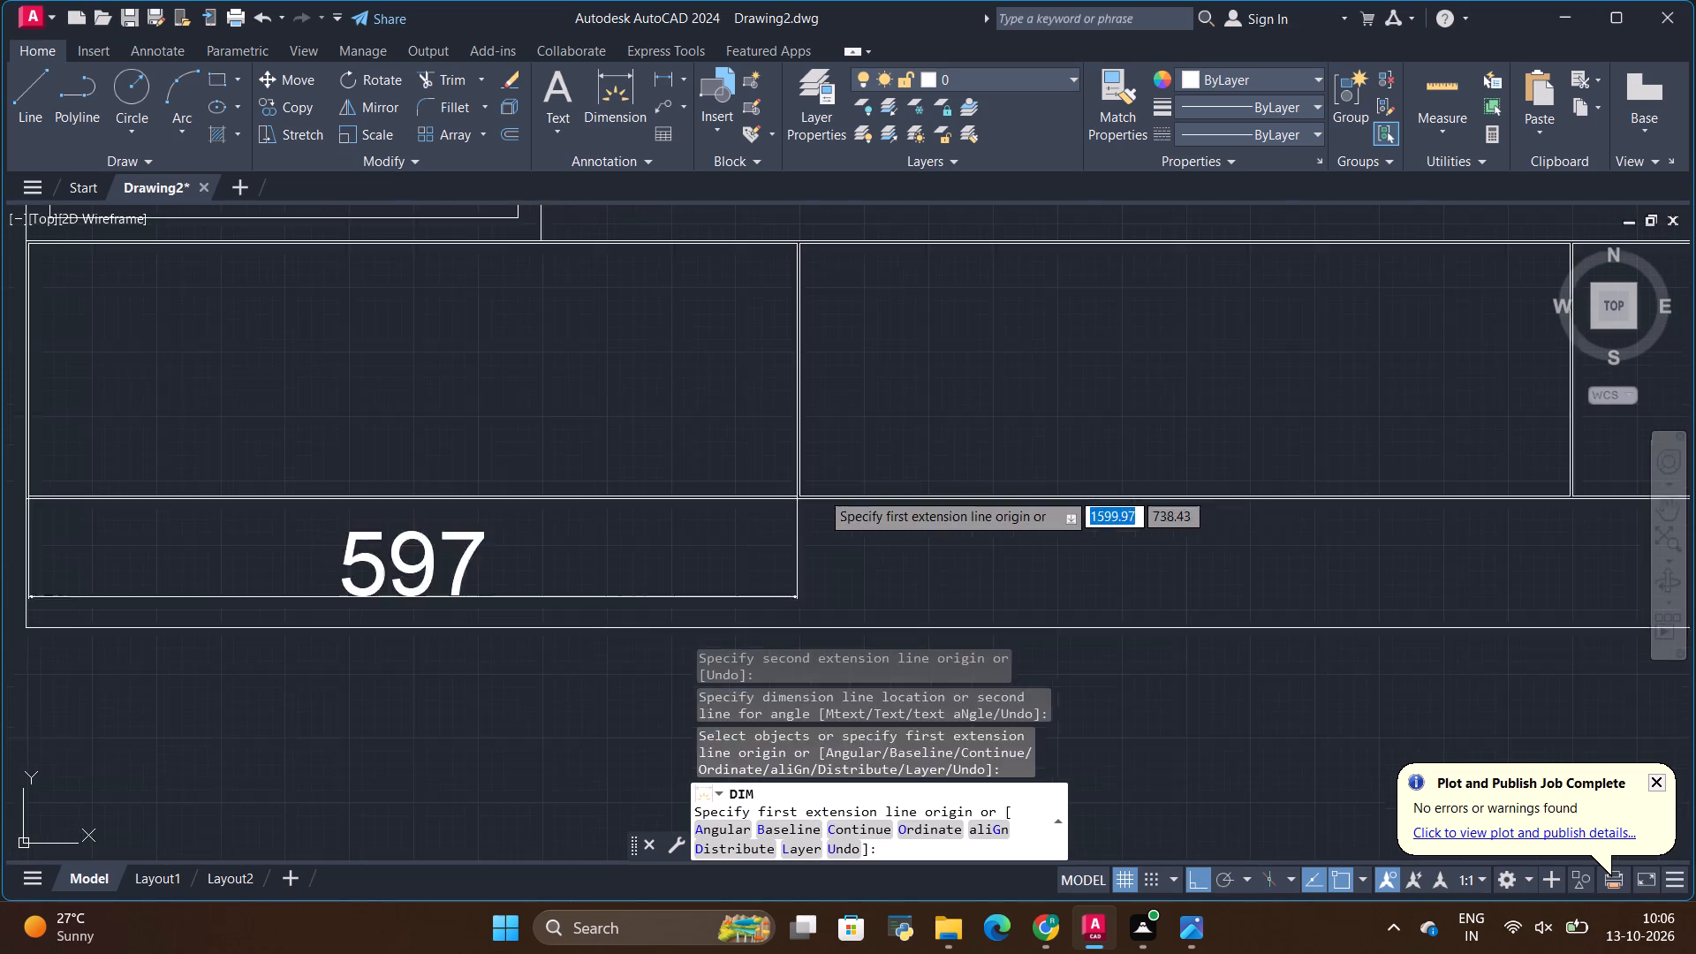
scroll(821, 491, up, 3)
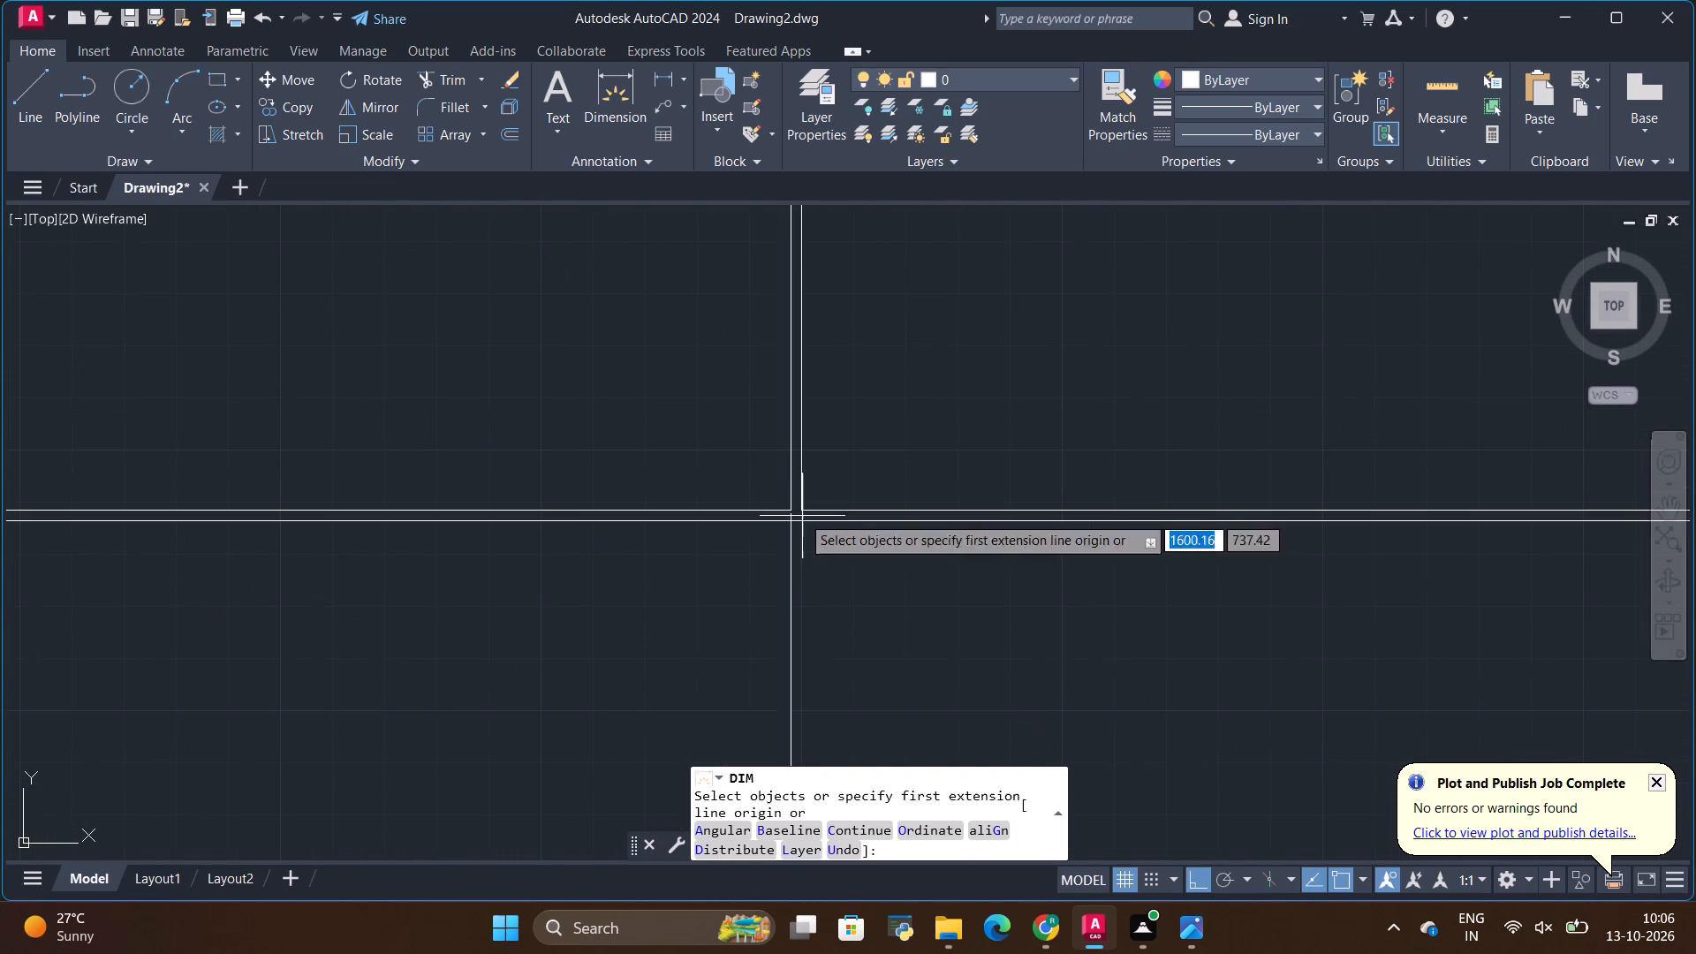
click(800, 513)
scroll(637, 501, down, 3)
scroll(1390, 488, down, 2)
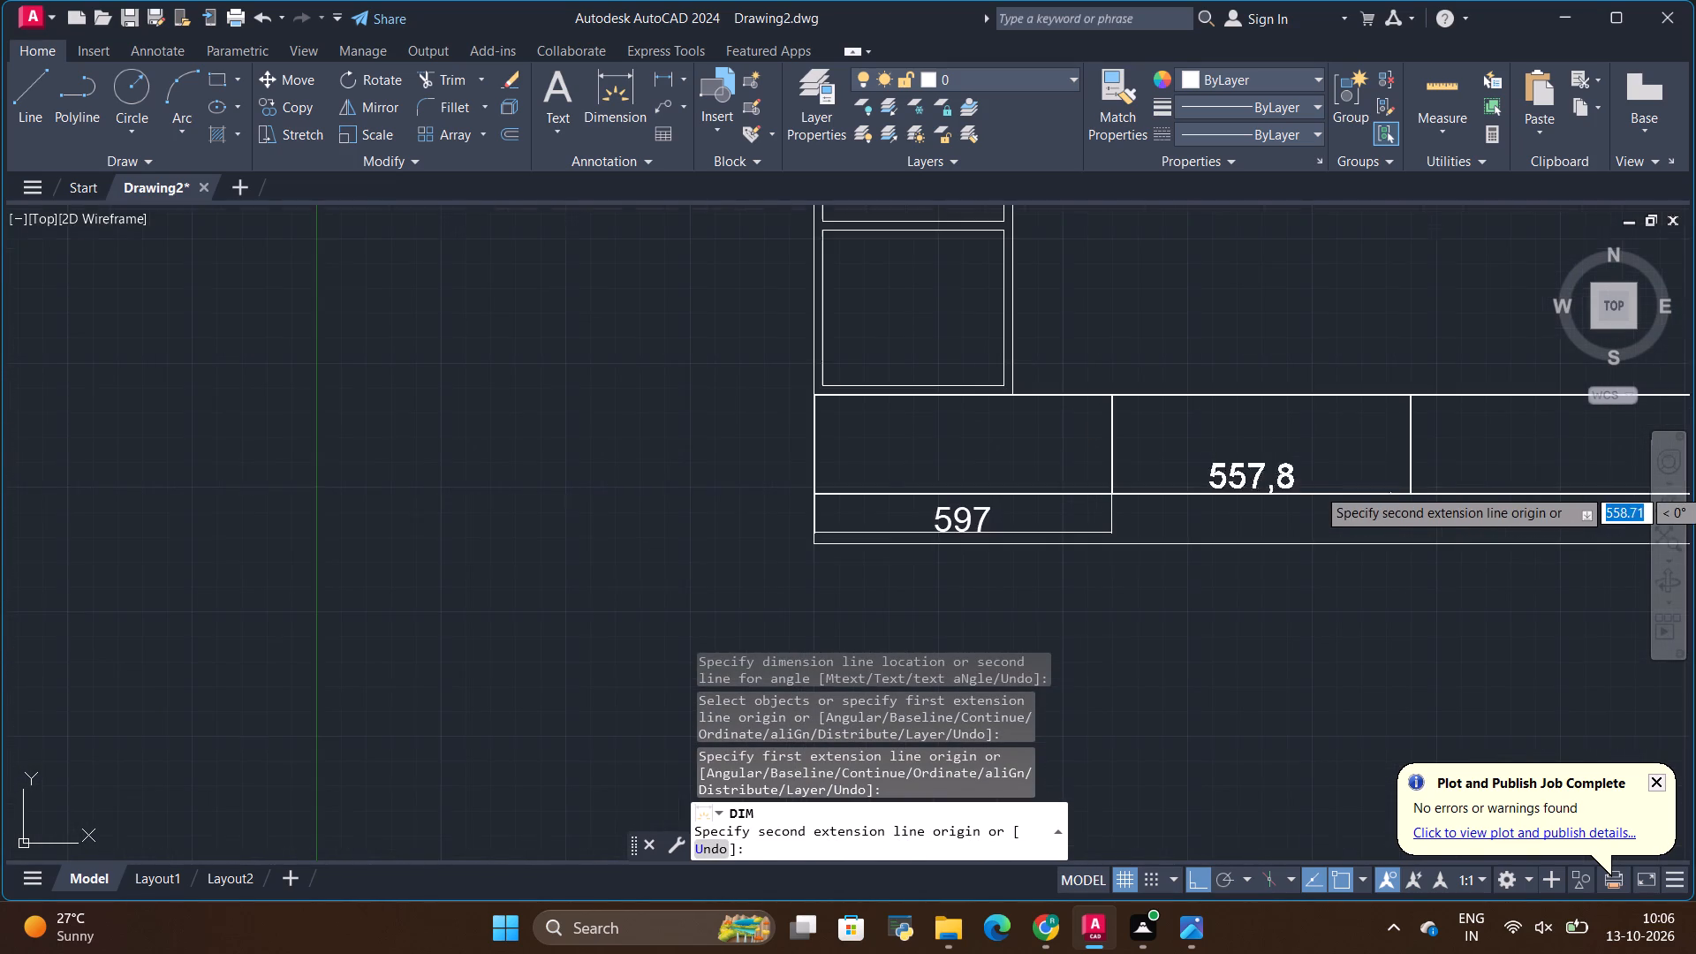
scroll(1413, 496, up, 4)
scroll(1325, 466, up, 3)
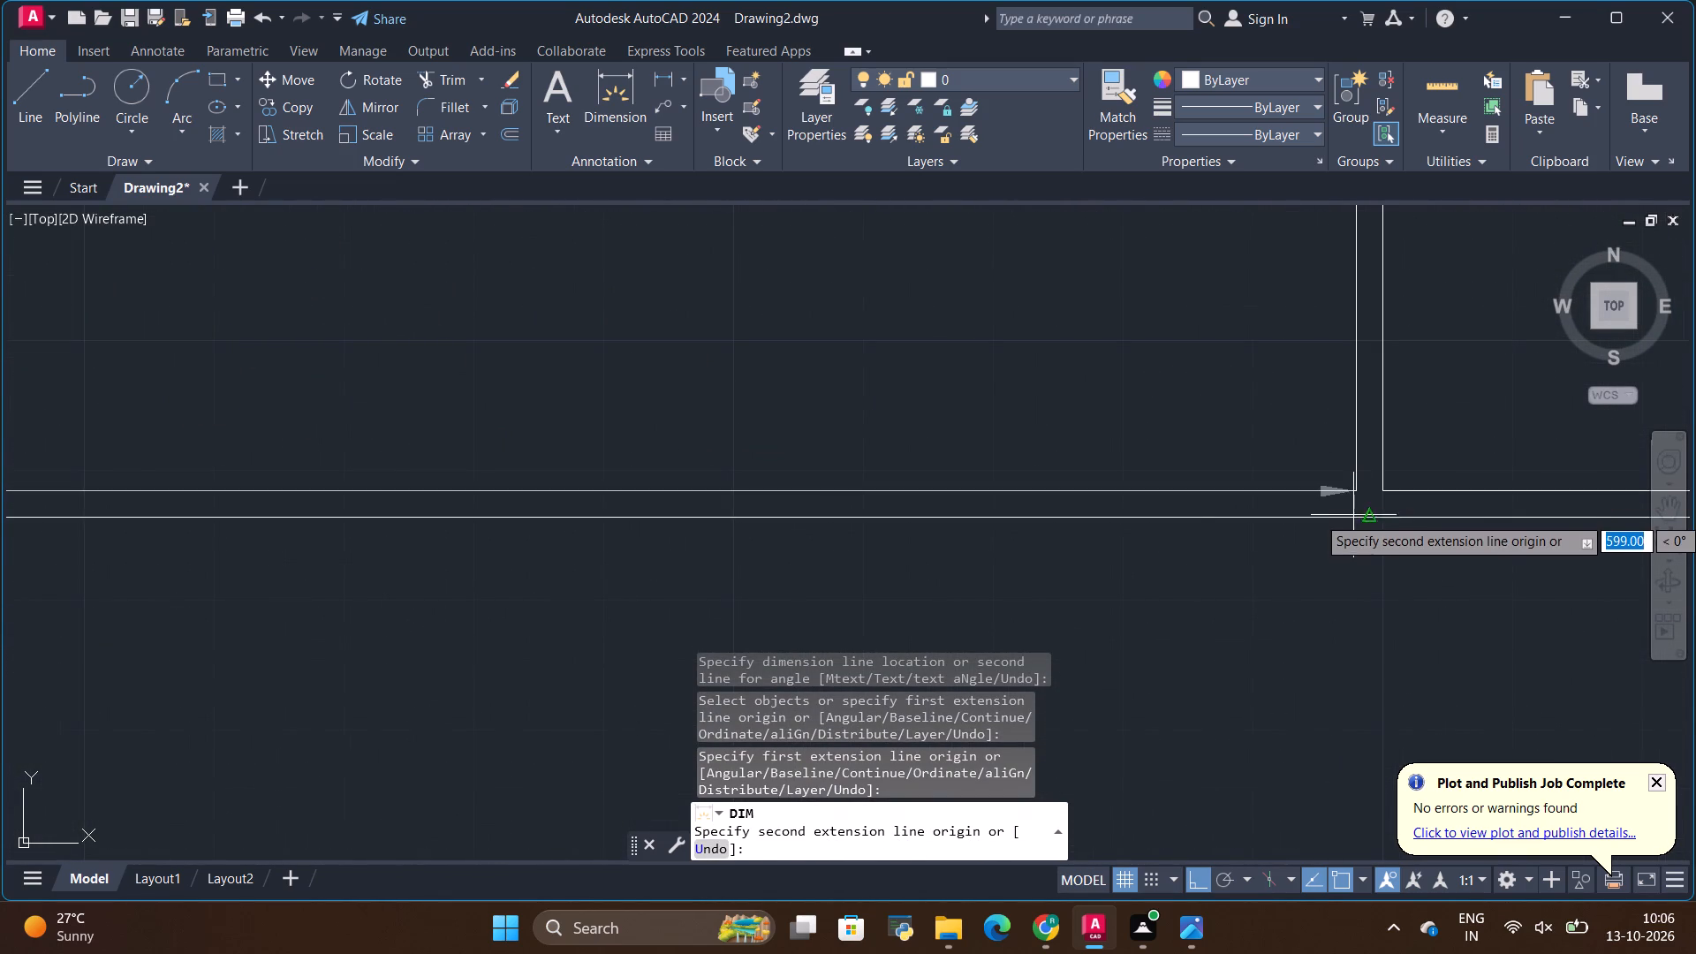
click(1351, 489)
scroll(1351, 496, down, 4)
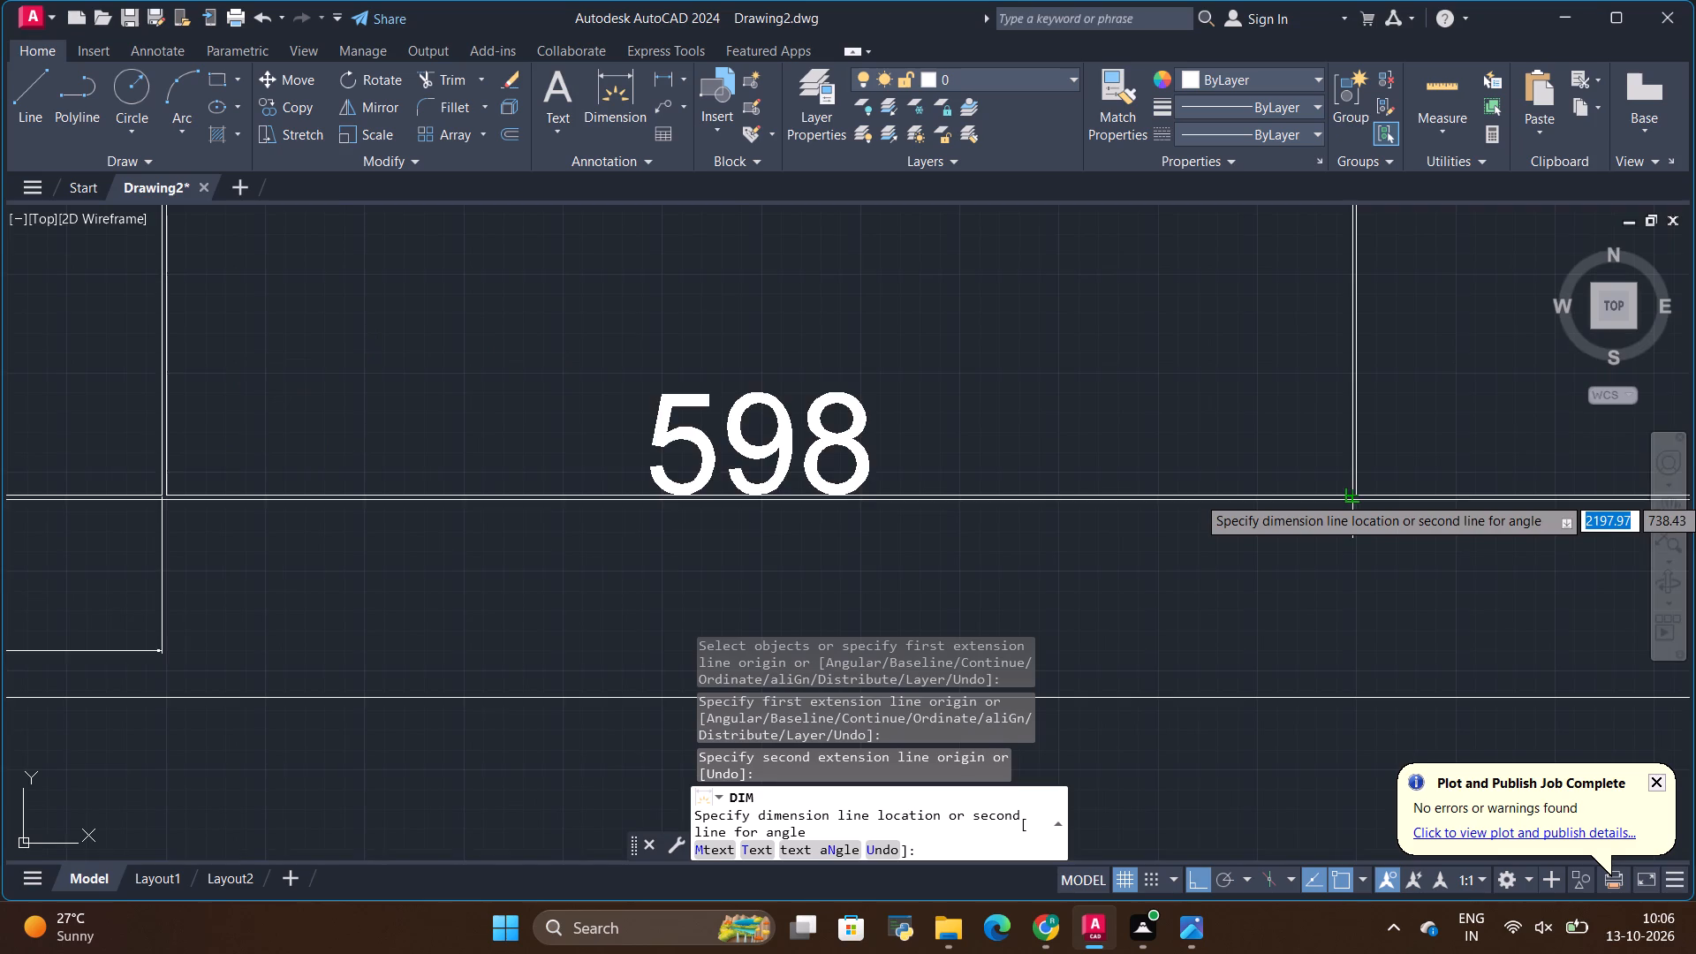
scroll(1351, 496, down, 2)
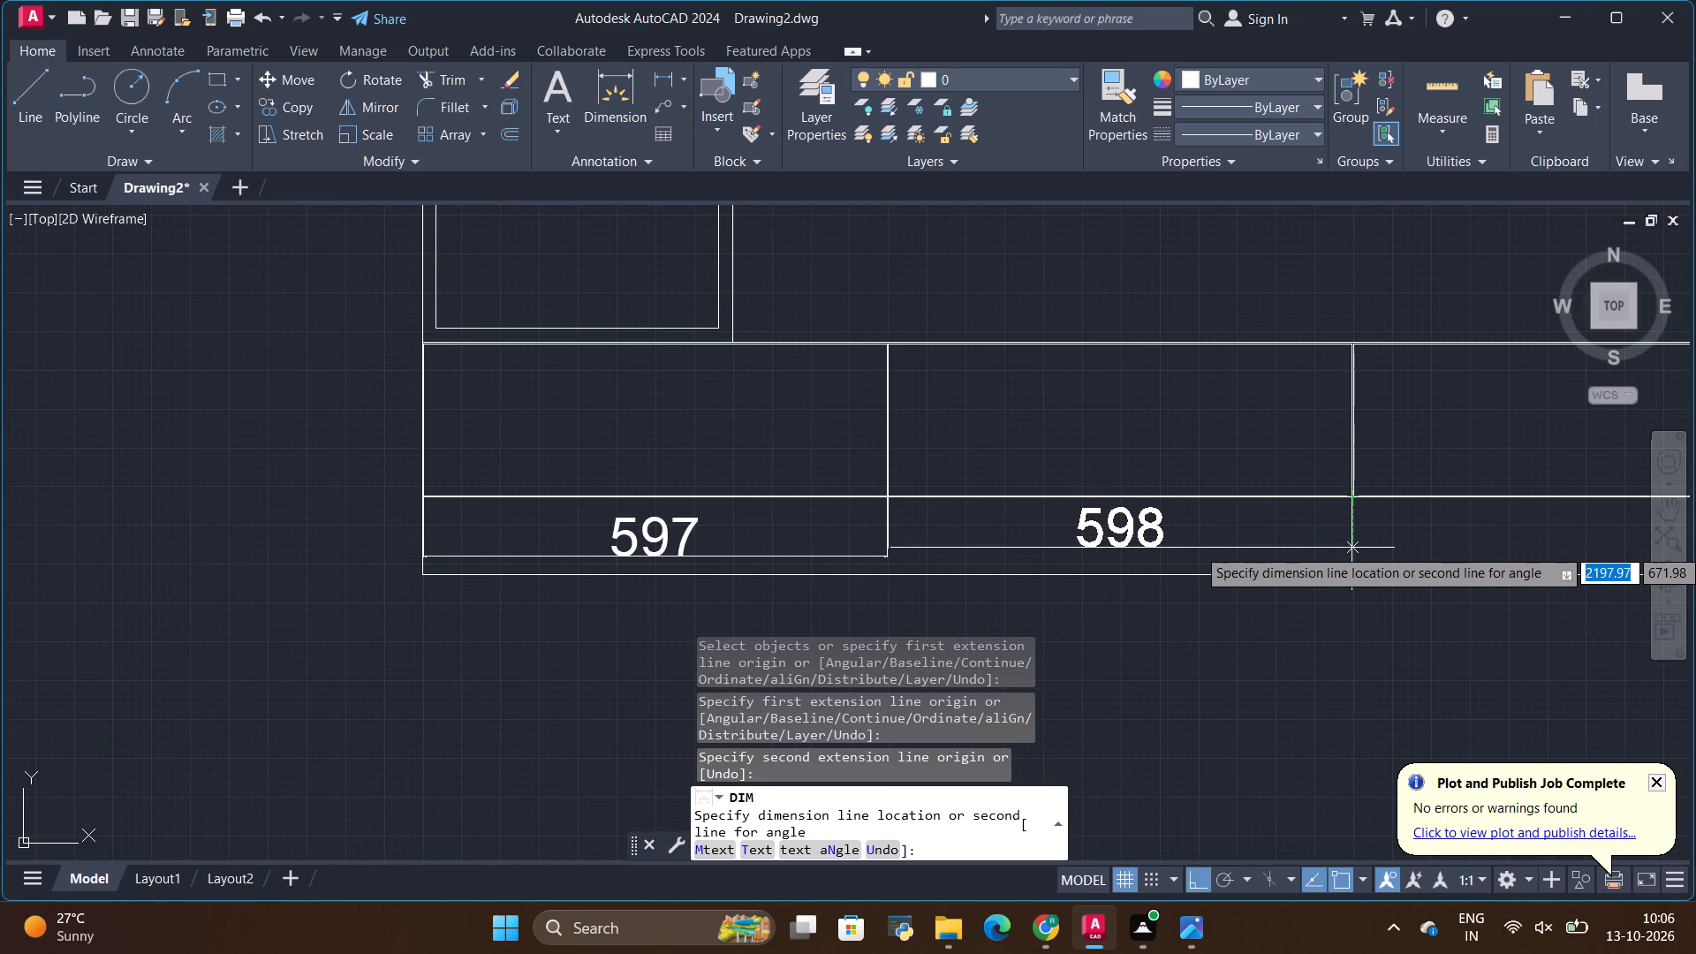
click(1351, 548)
Dimension the third drawer's width between its inner bottom corners, placing the dimension in the base strip nearly level with the previous two.
scroll(868, 489, down, 3)
scroll(1094, 453, up, 1)
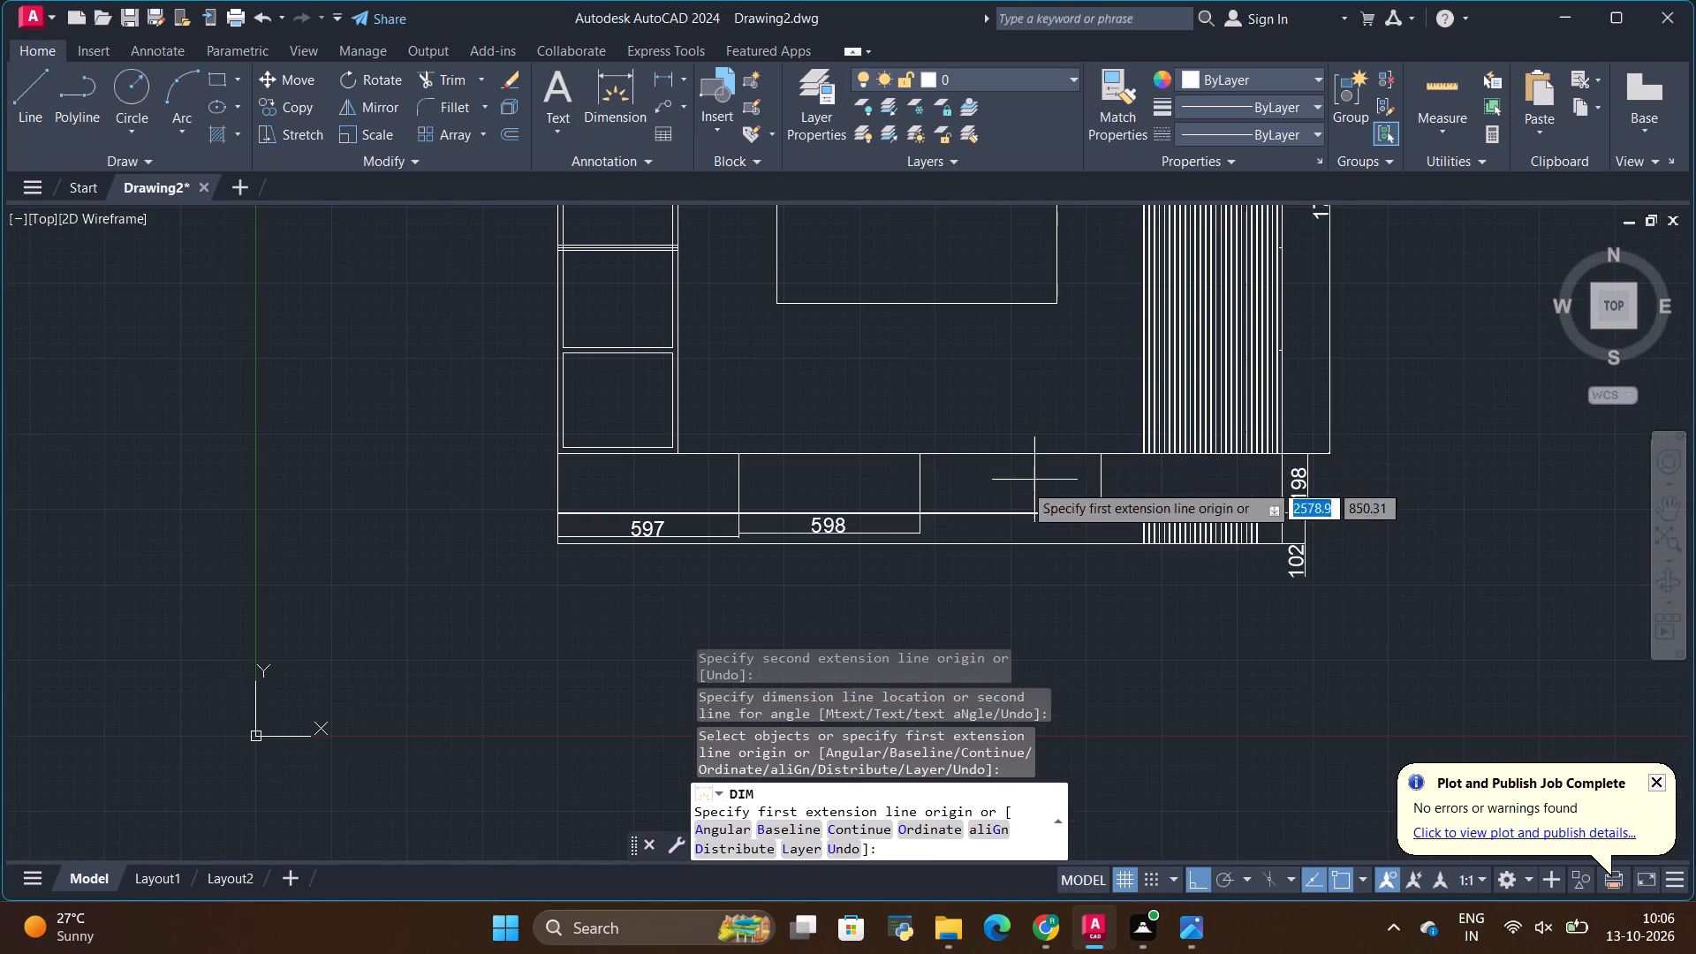
scroll(1153, 534, up, 2)
scroll(657, 471, up, 2)
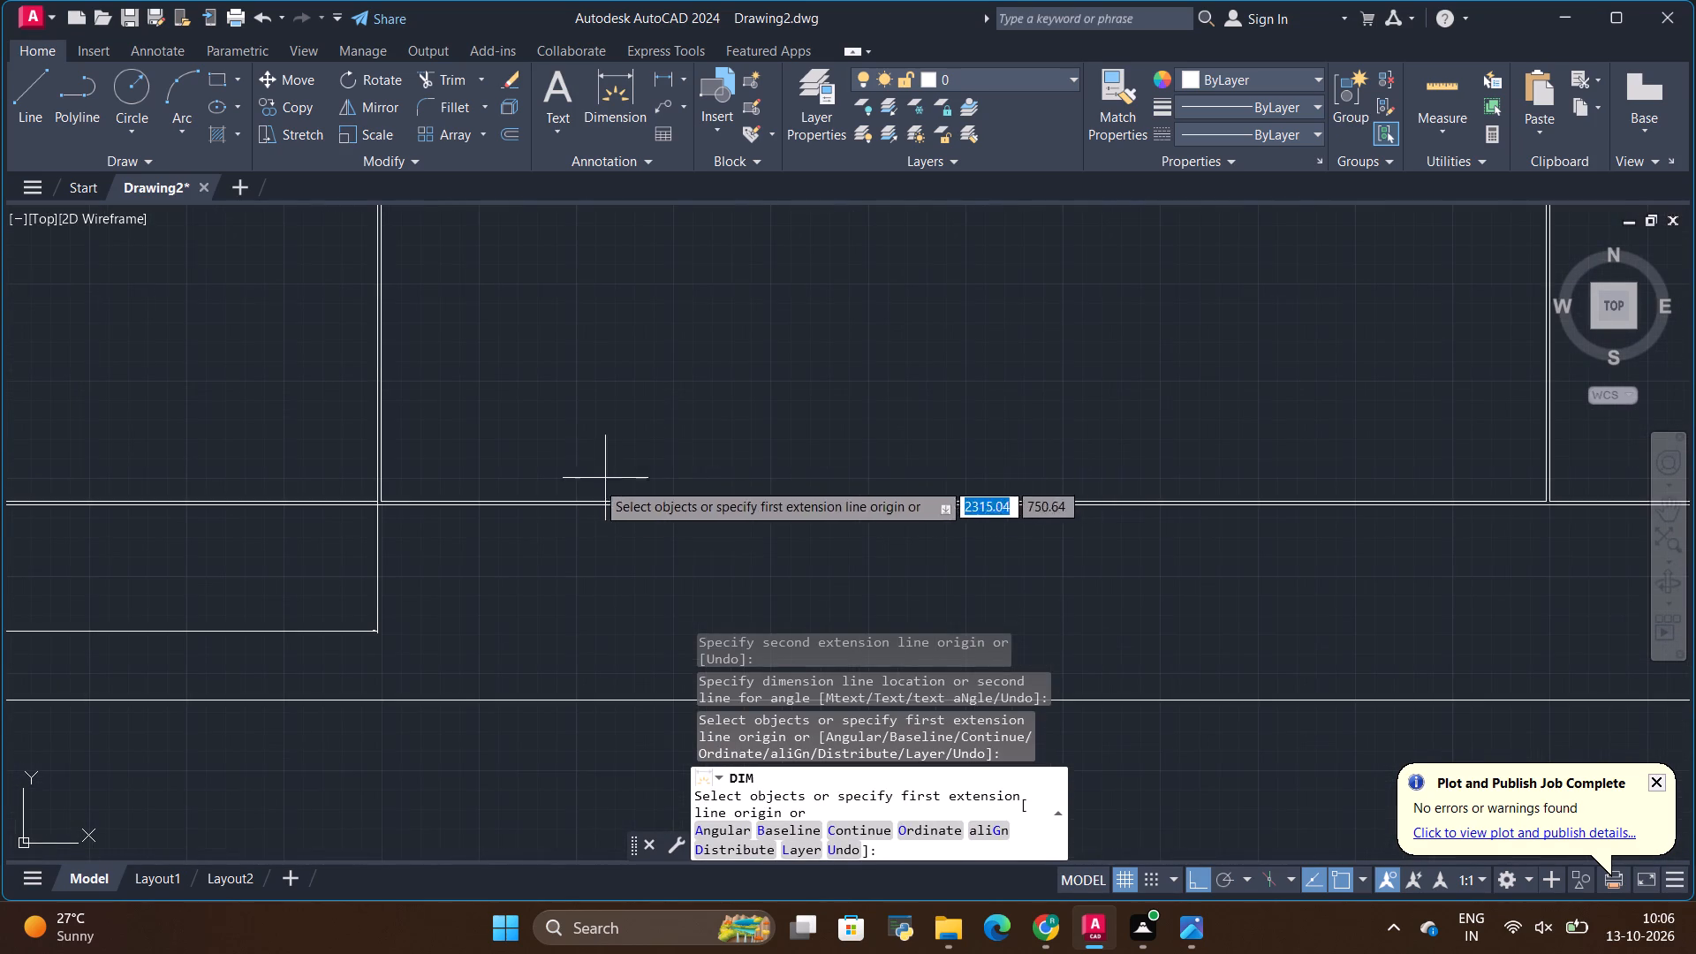
scroll(430, 502, up, 2)
scroll(271, 514, up, 1)
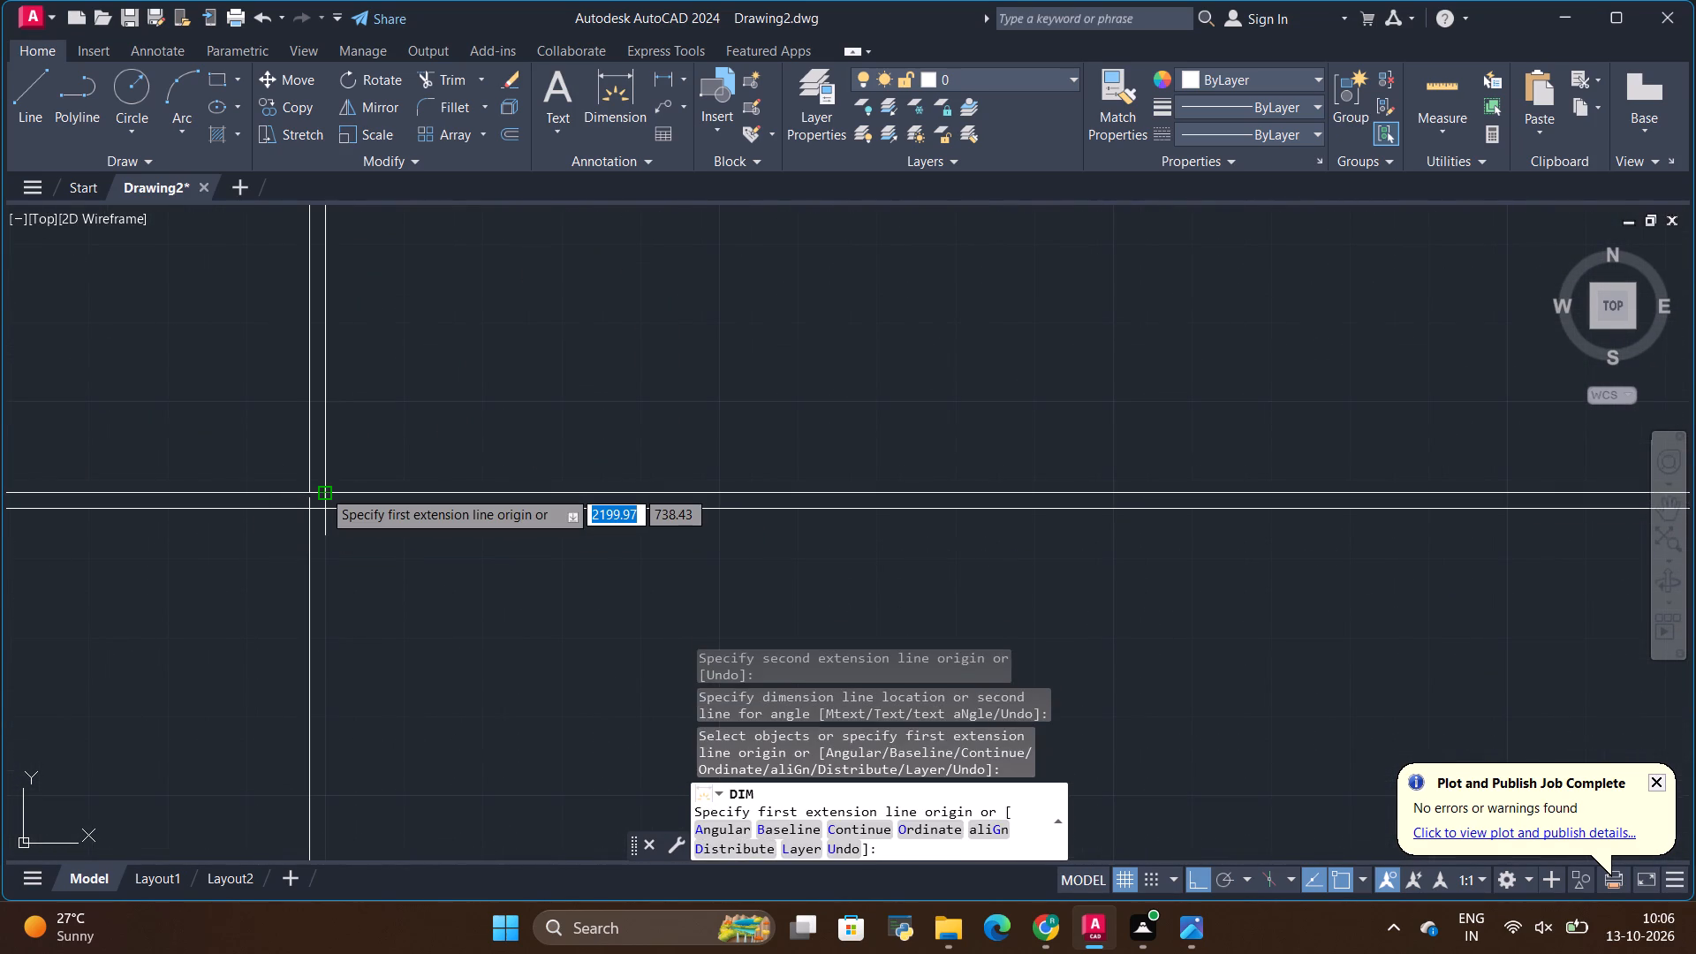
click(322, 488)
scroll(864, 466, down, 4)
scroll(1297, 465, down, 2)
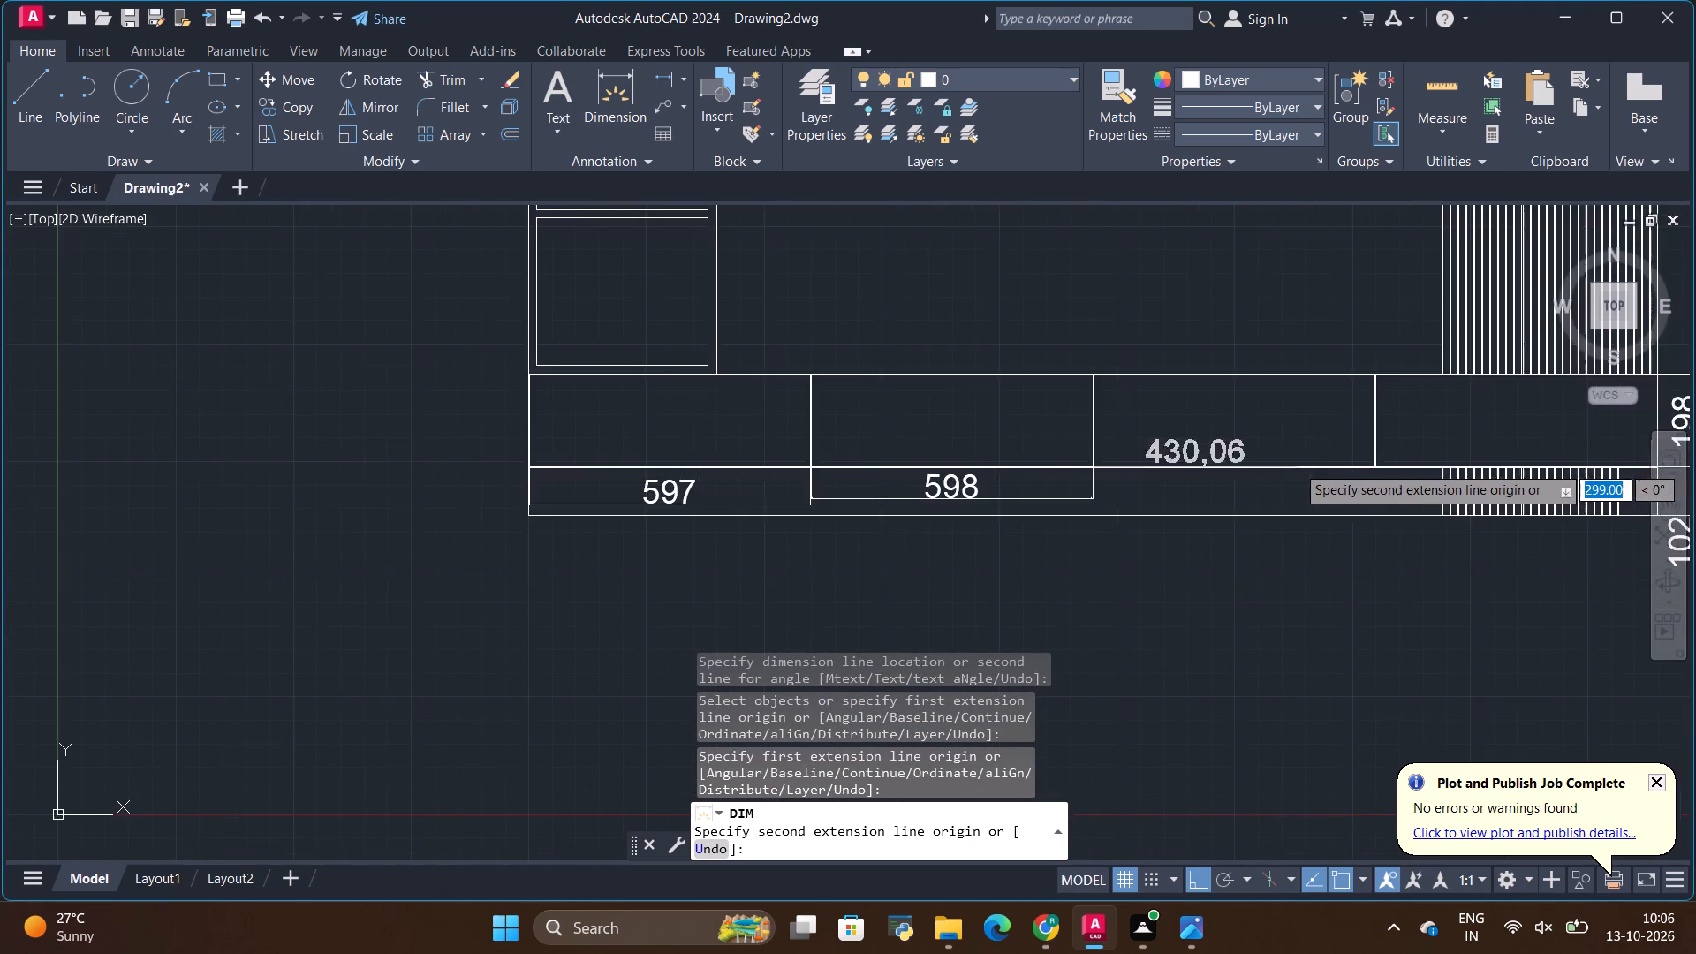
scroll(1367, 453, up, 4)
scroll(1395, 538, up, 1)
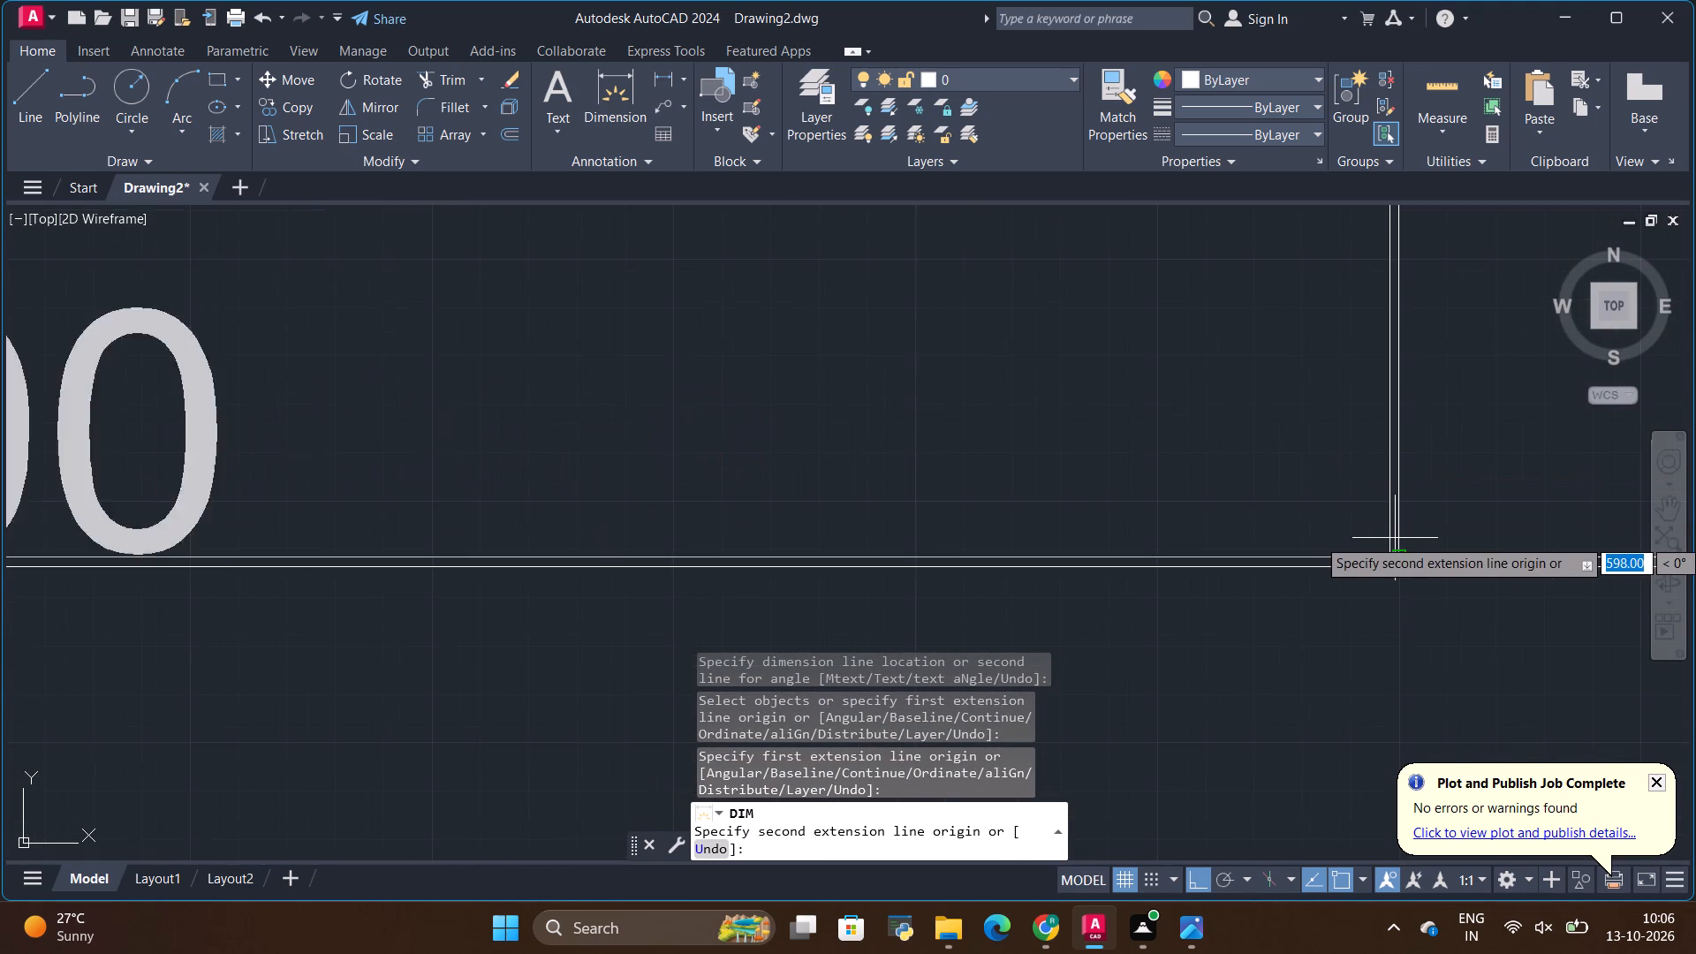
click(1392, 559)
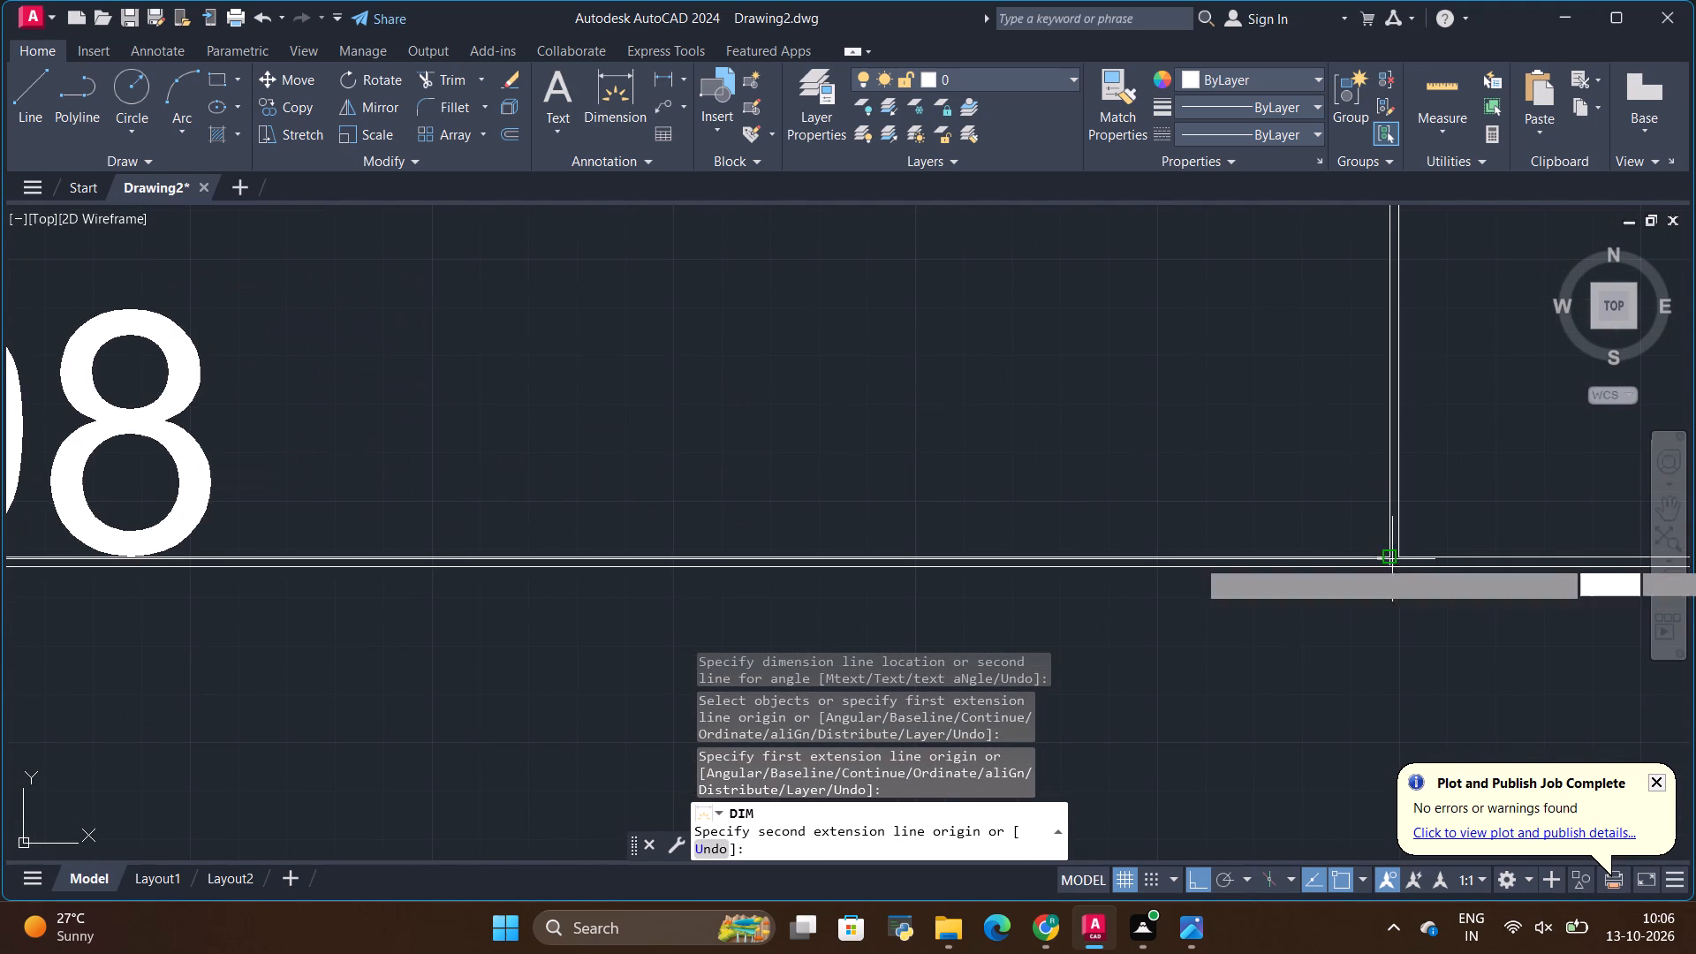
scroll(1394, 556, down, 4)
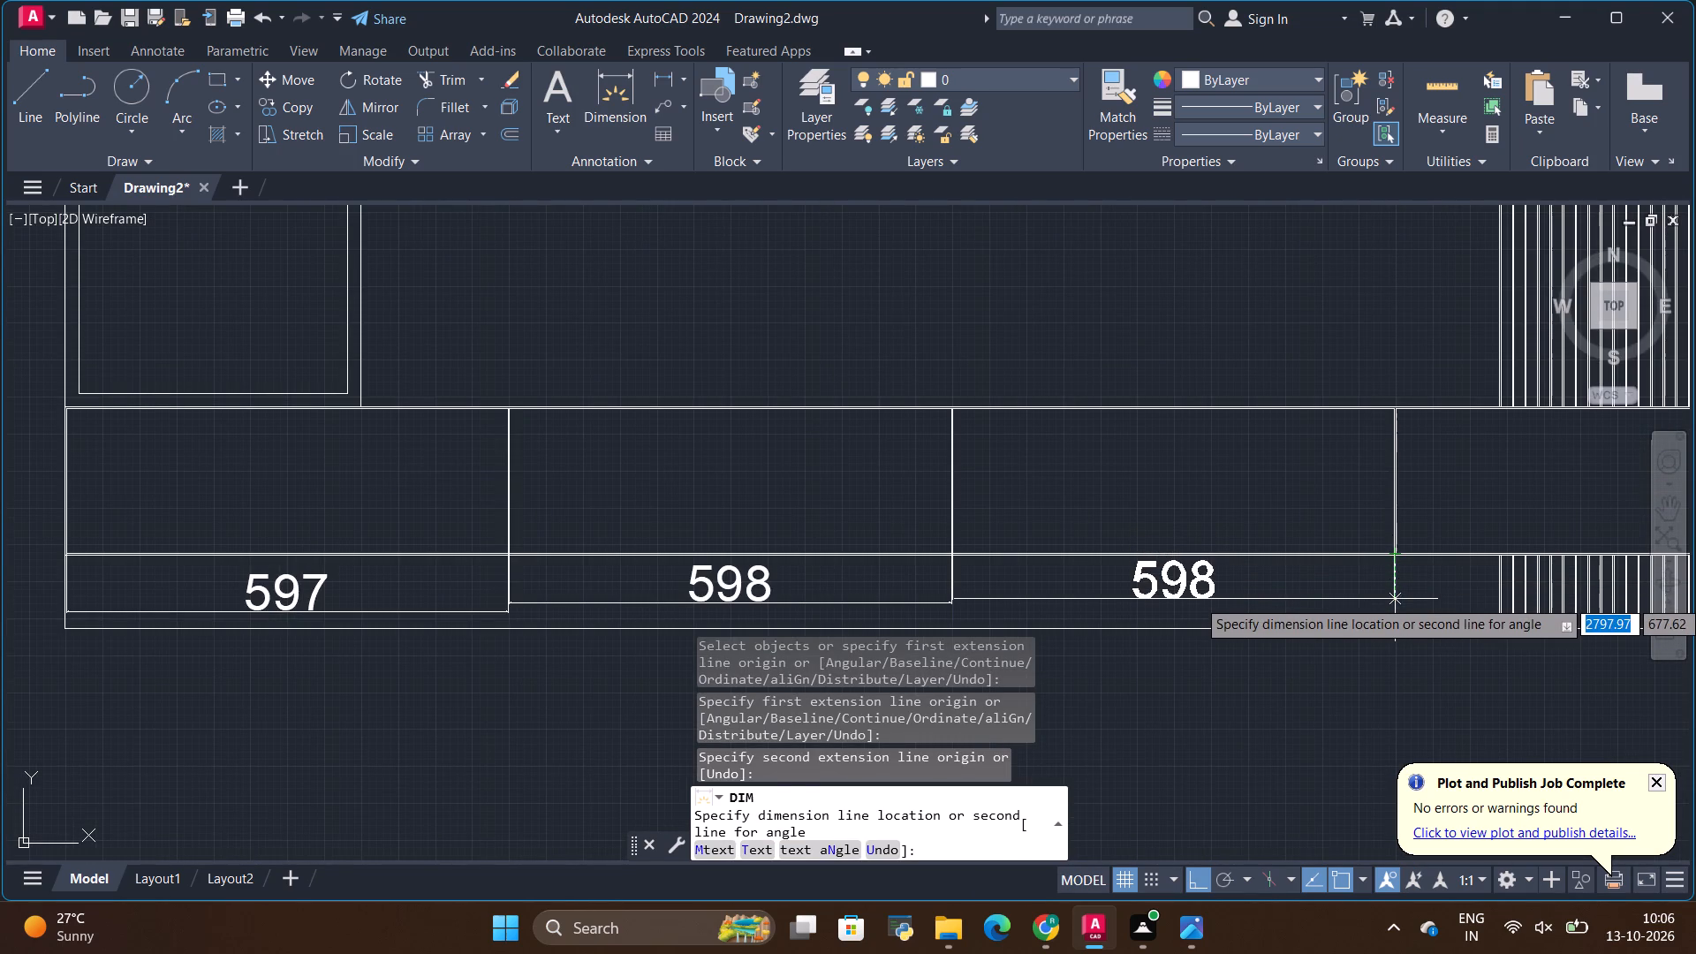
click(1395, 599)
Dimension the vertical gap between the top two shelf compartments, placing the dimension just outside the shelf column's left edge.
scroll(1272, 552, down, 3)
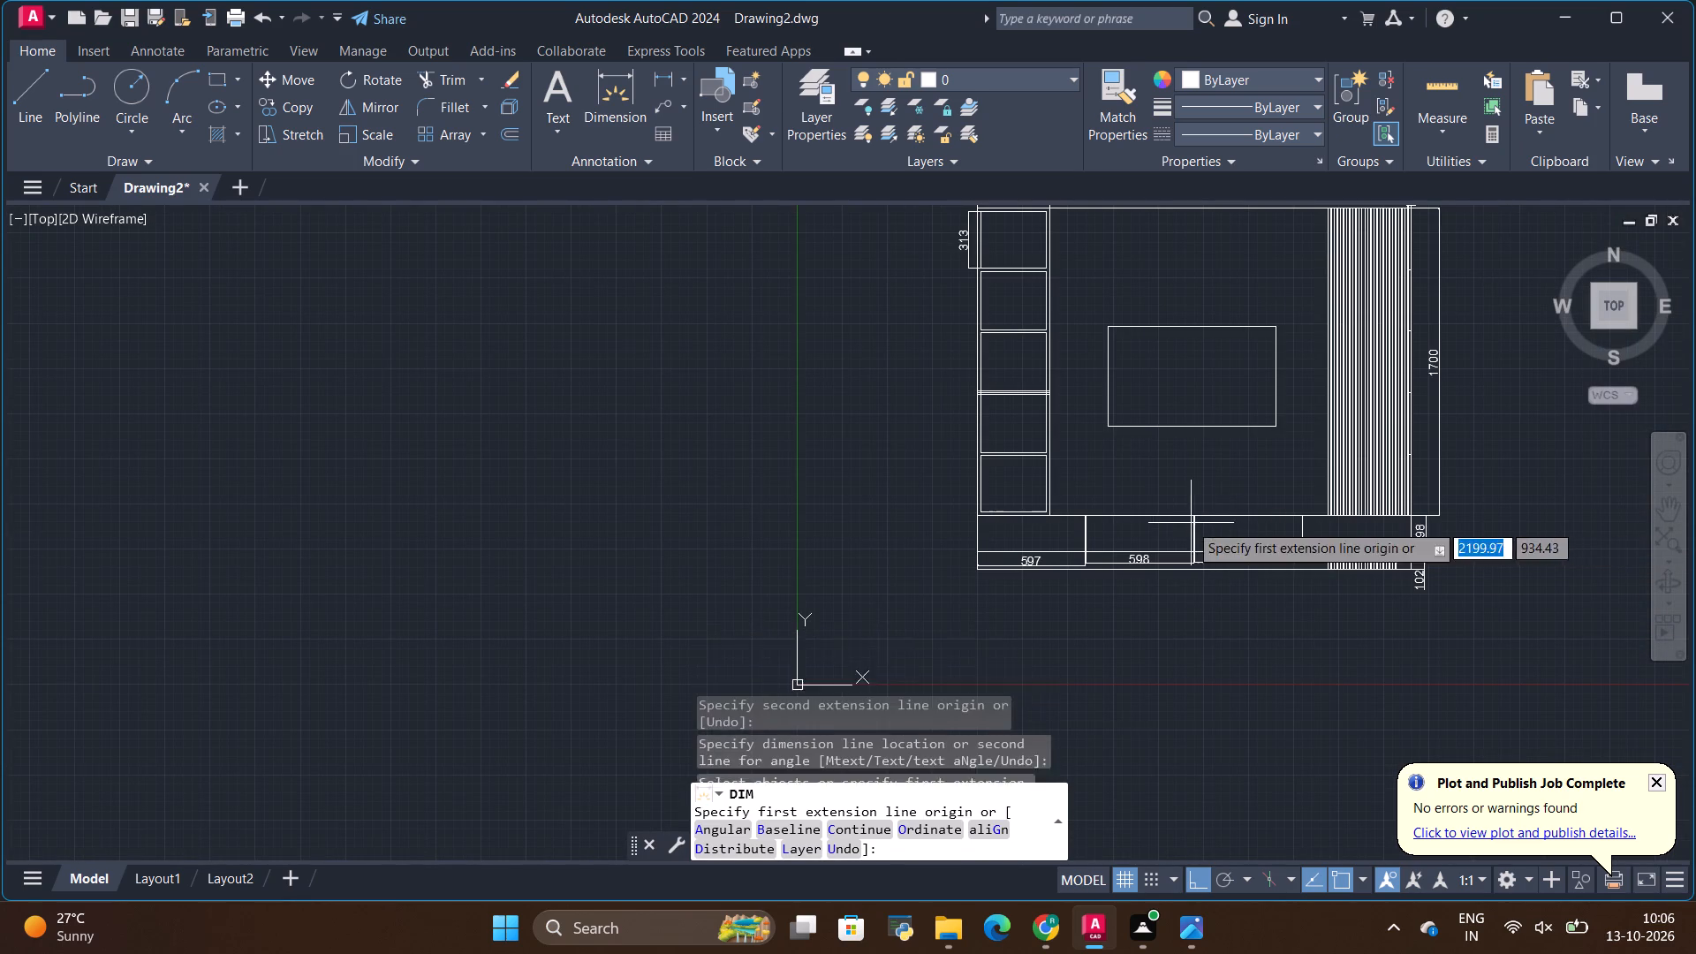
scroll(1084, 488, down, 1)
scroll(1056, 348, up, 2)
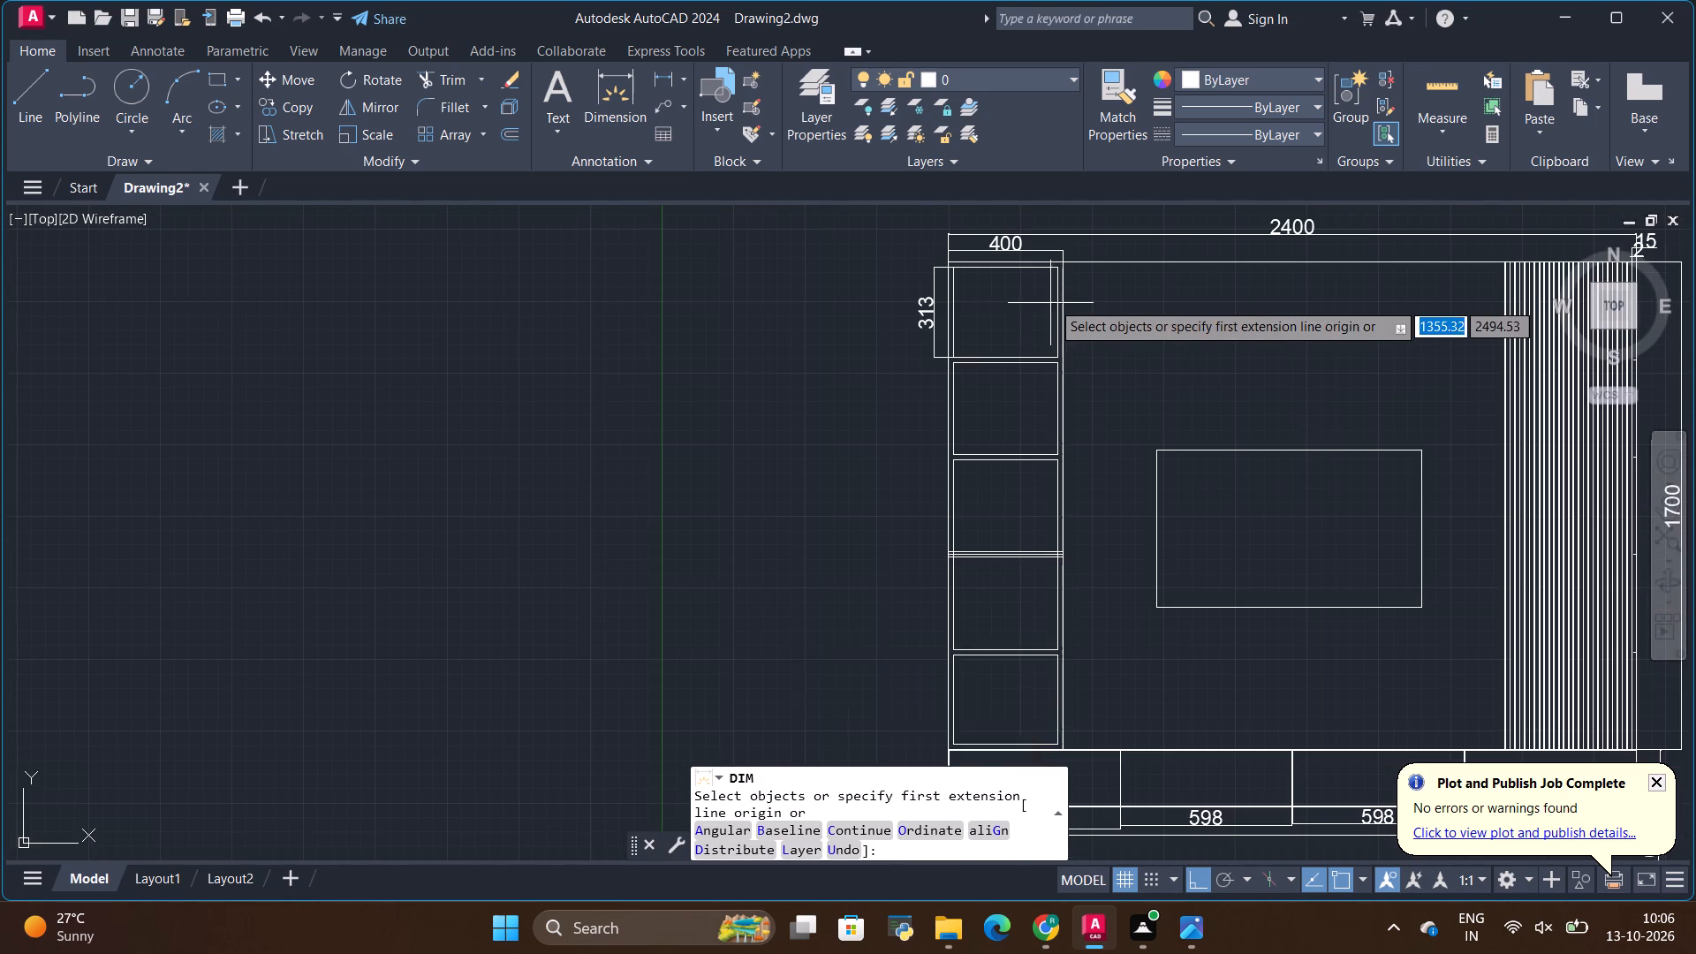
scroll(964, 329, up, 1)
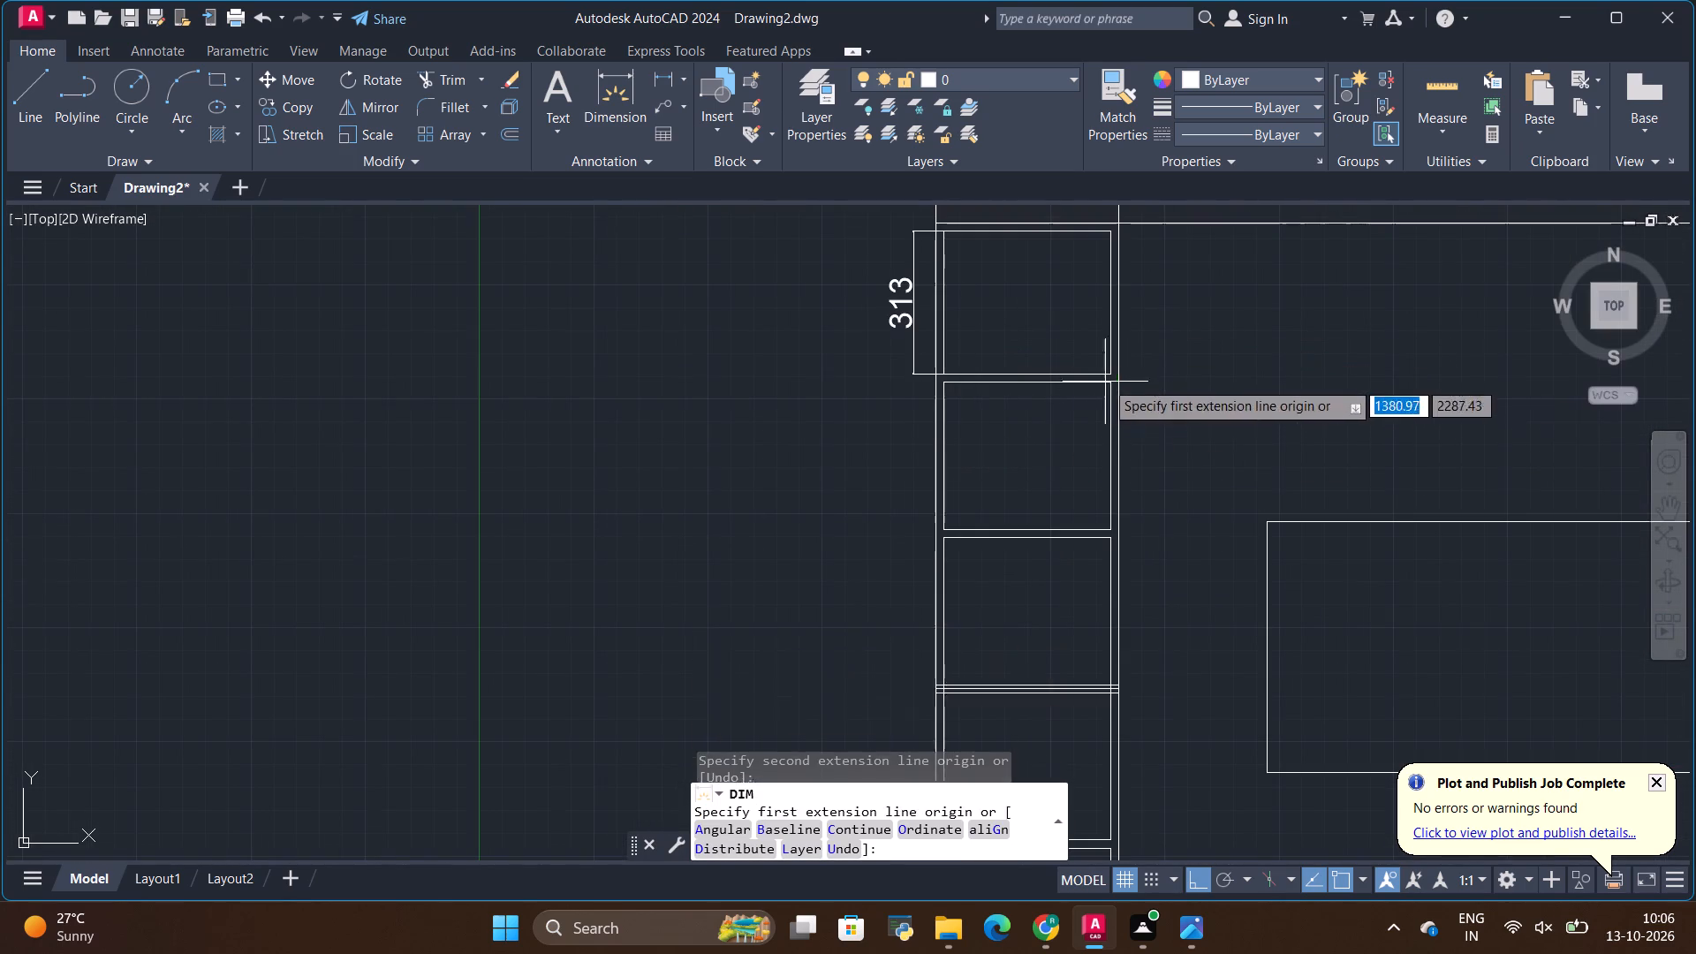
scroll(1106, 378, up, 1)
scroll(1106, 378, down, 1)
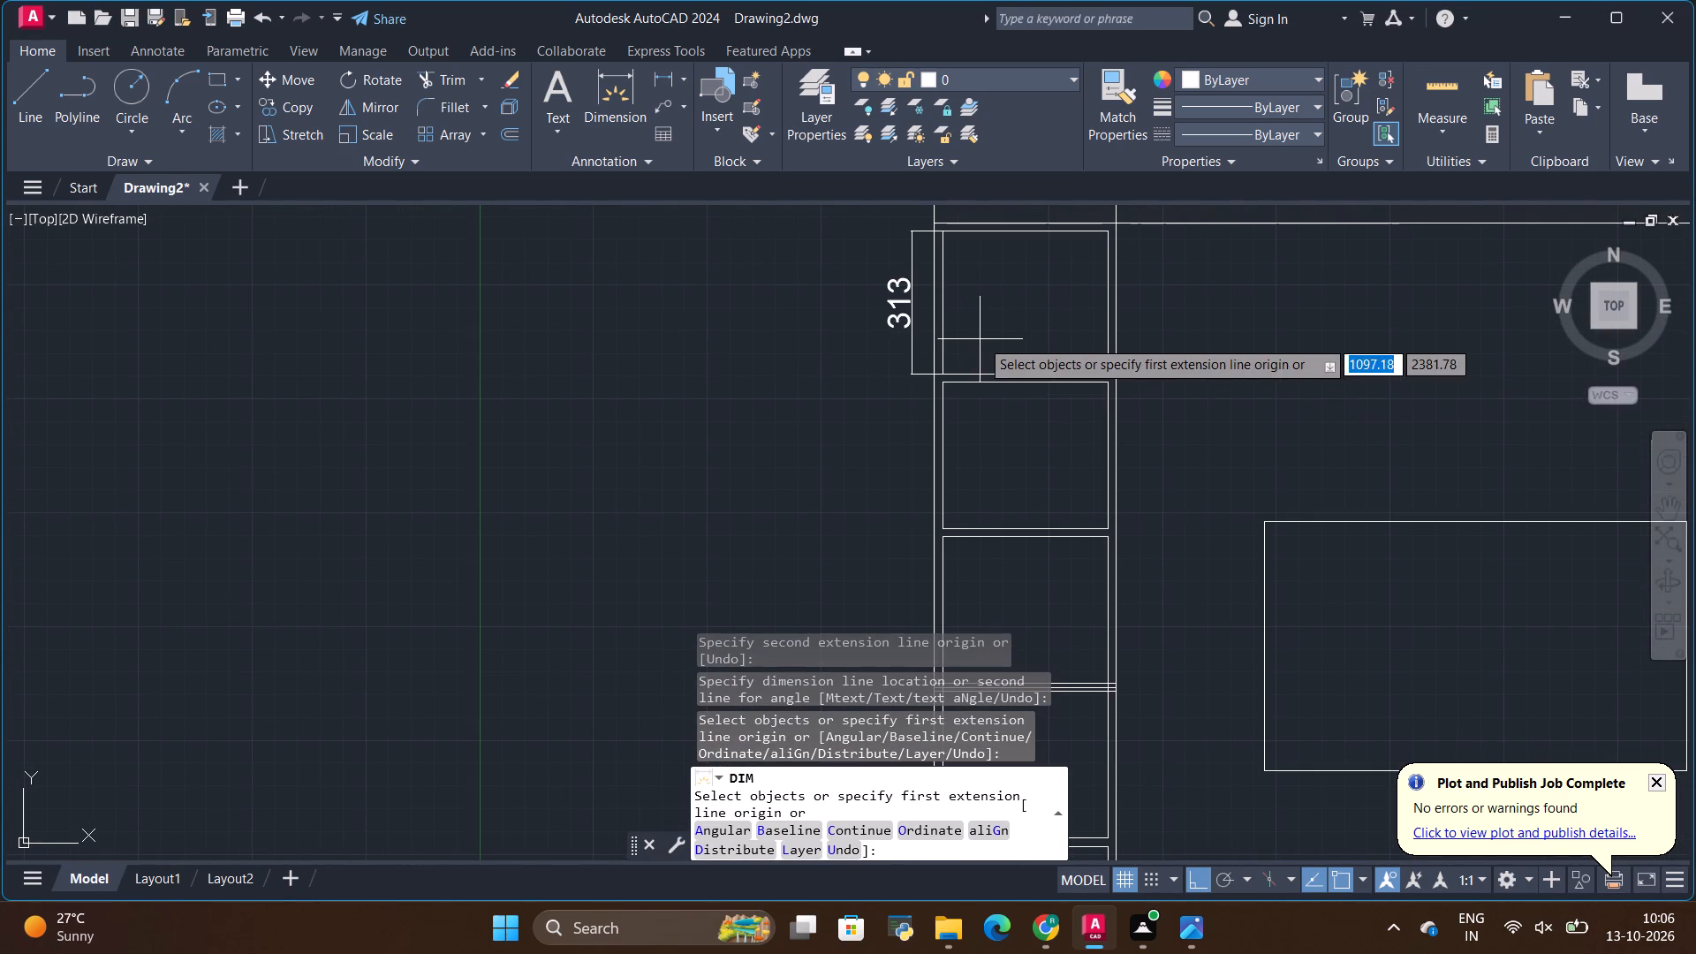
click(594, 111)
scroll(876, 353, up, 1)
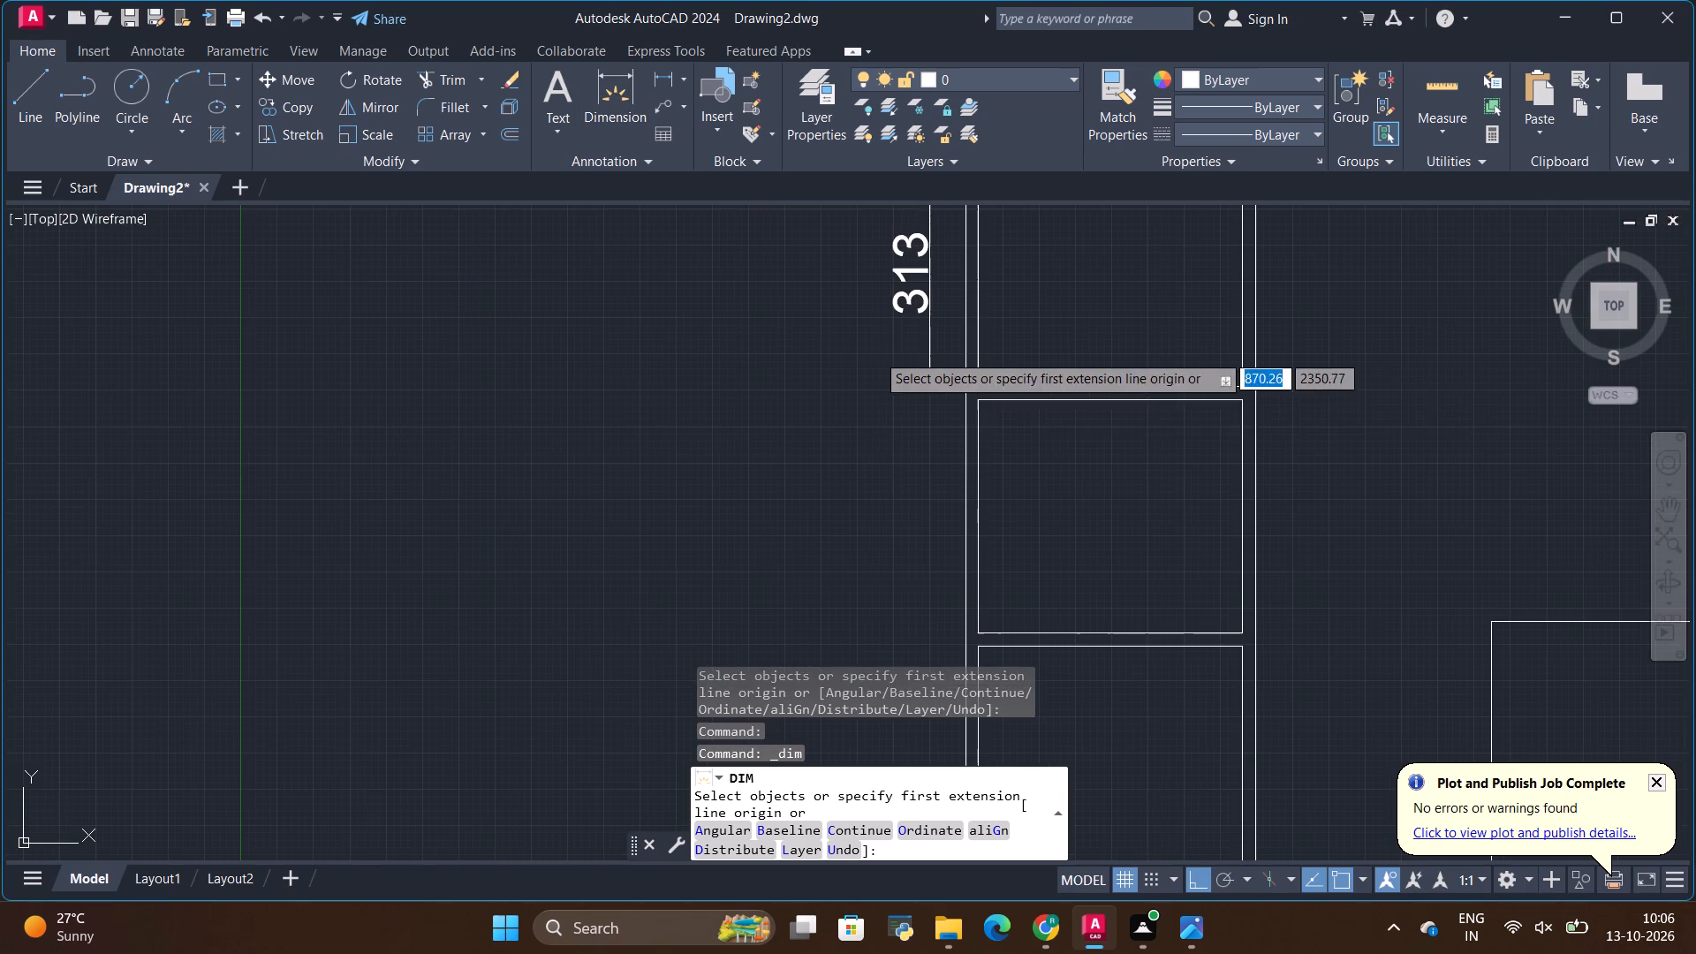
scroll(965, 382, up, 6)
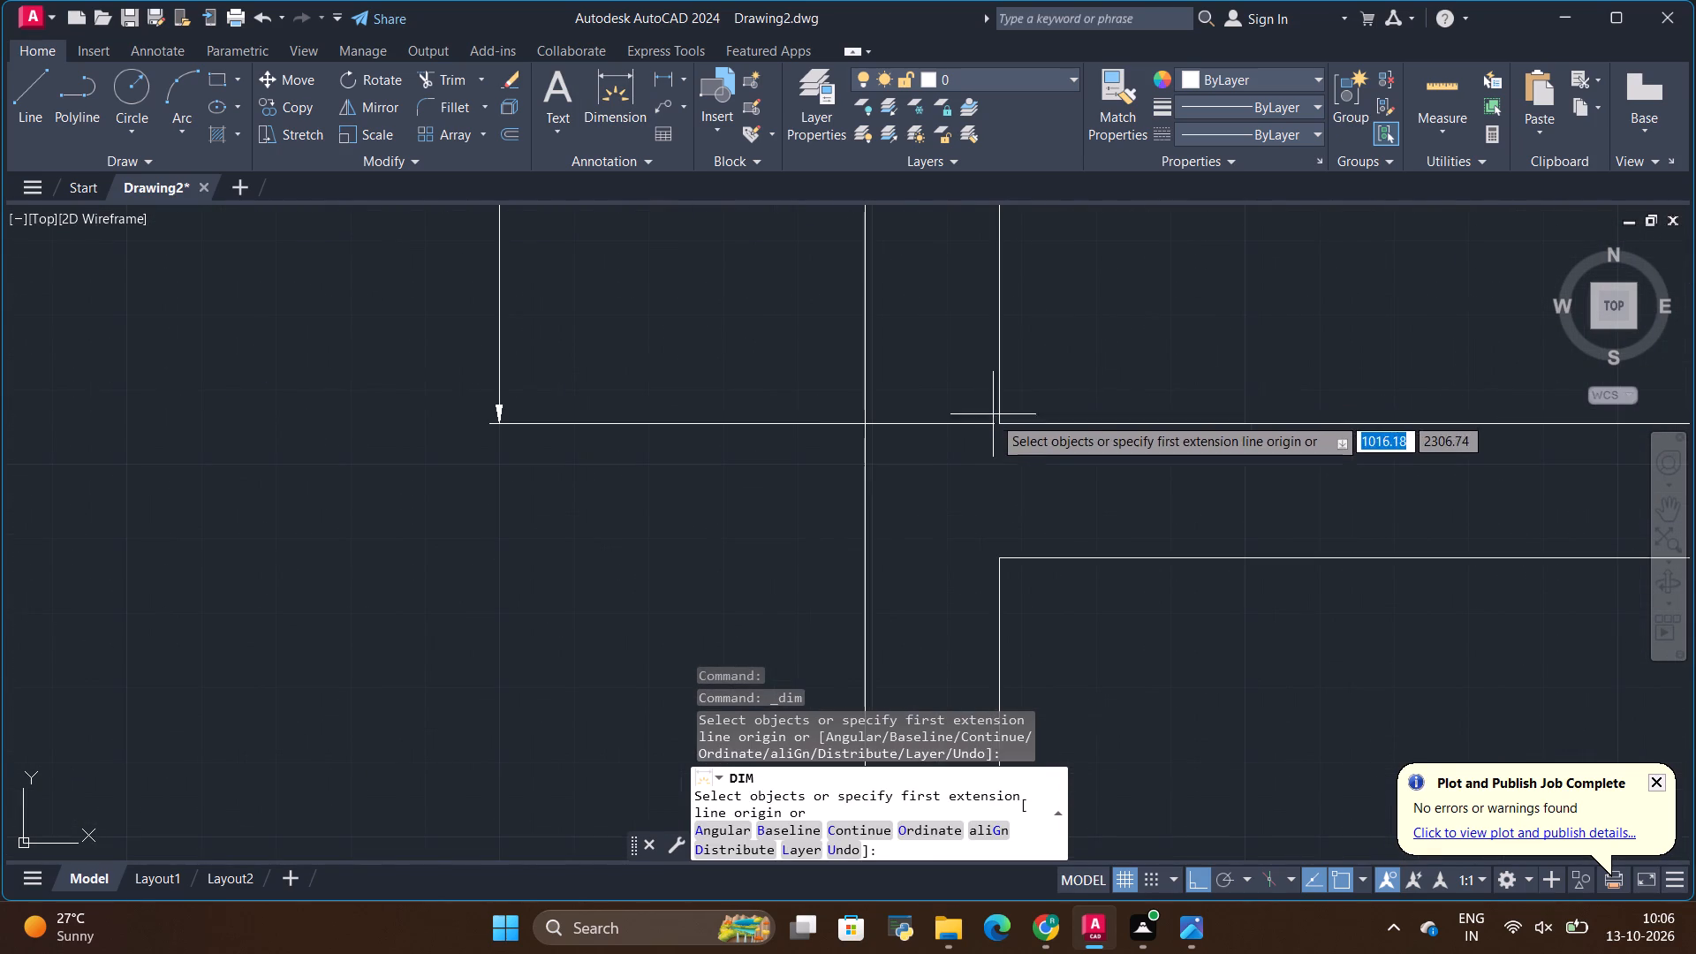
click(999, 423)
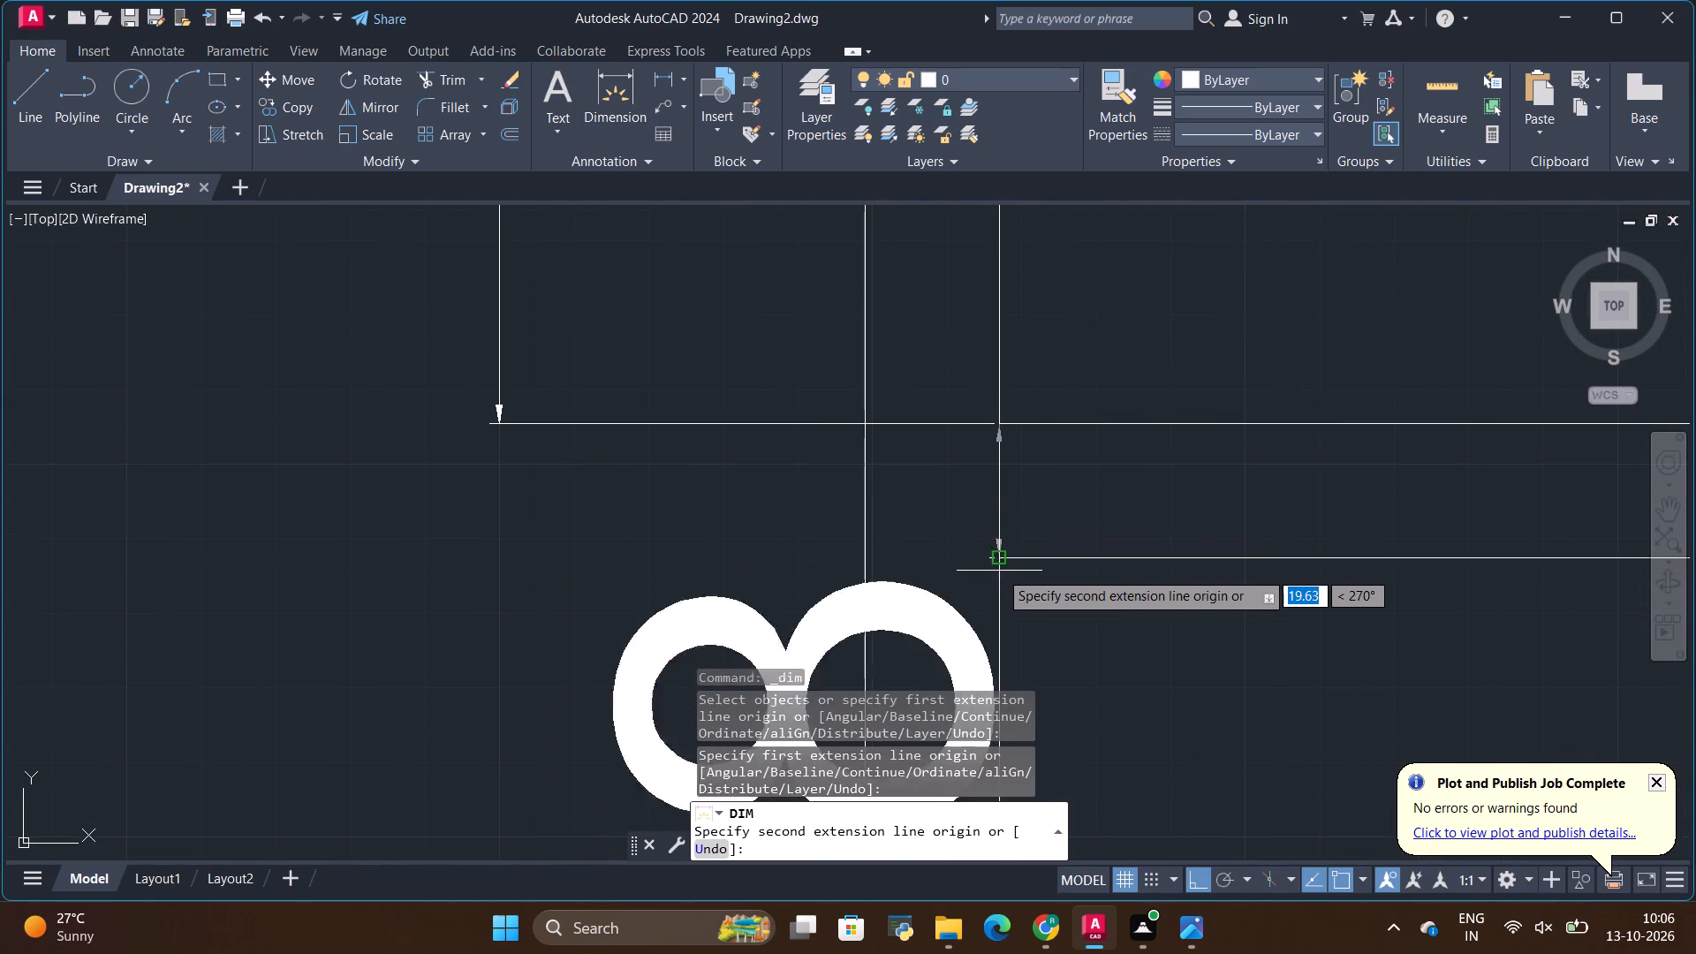
click(1002, 563)
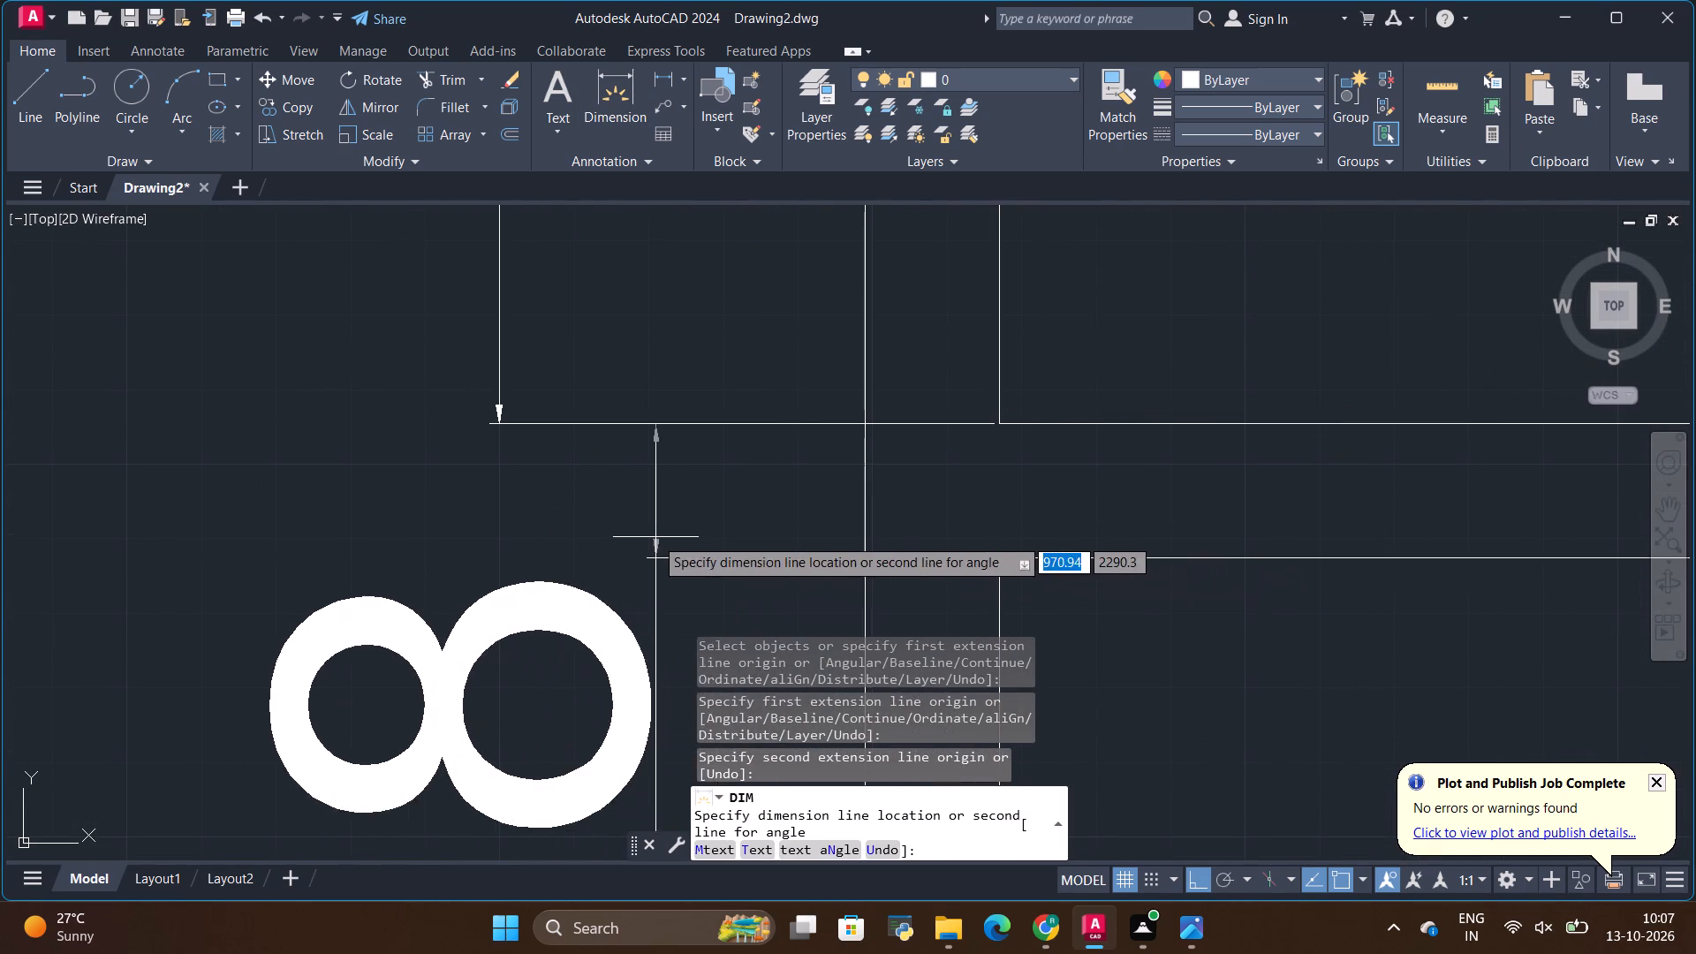
click(647, 535)
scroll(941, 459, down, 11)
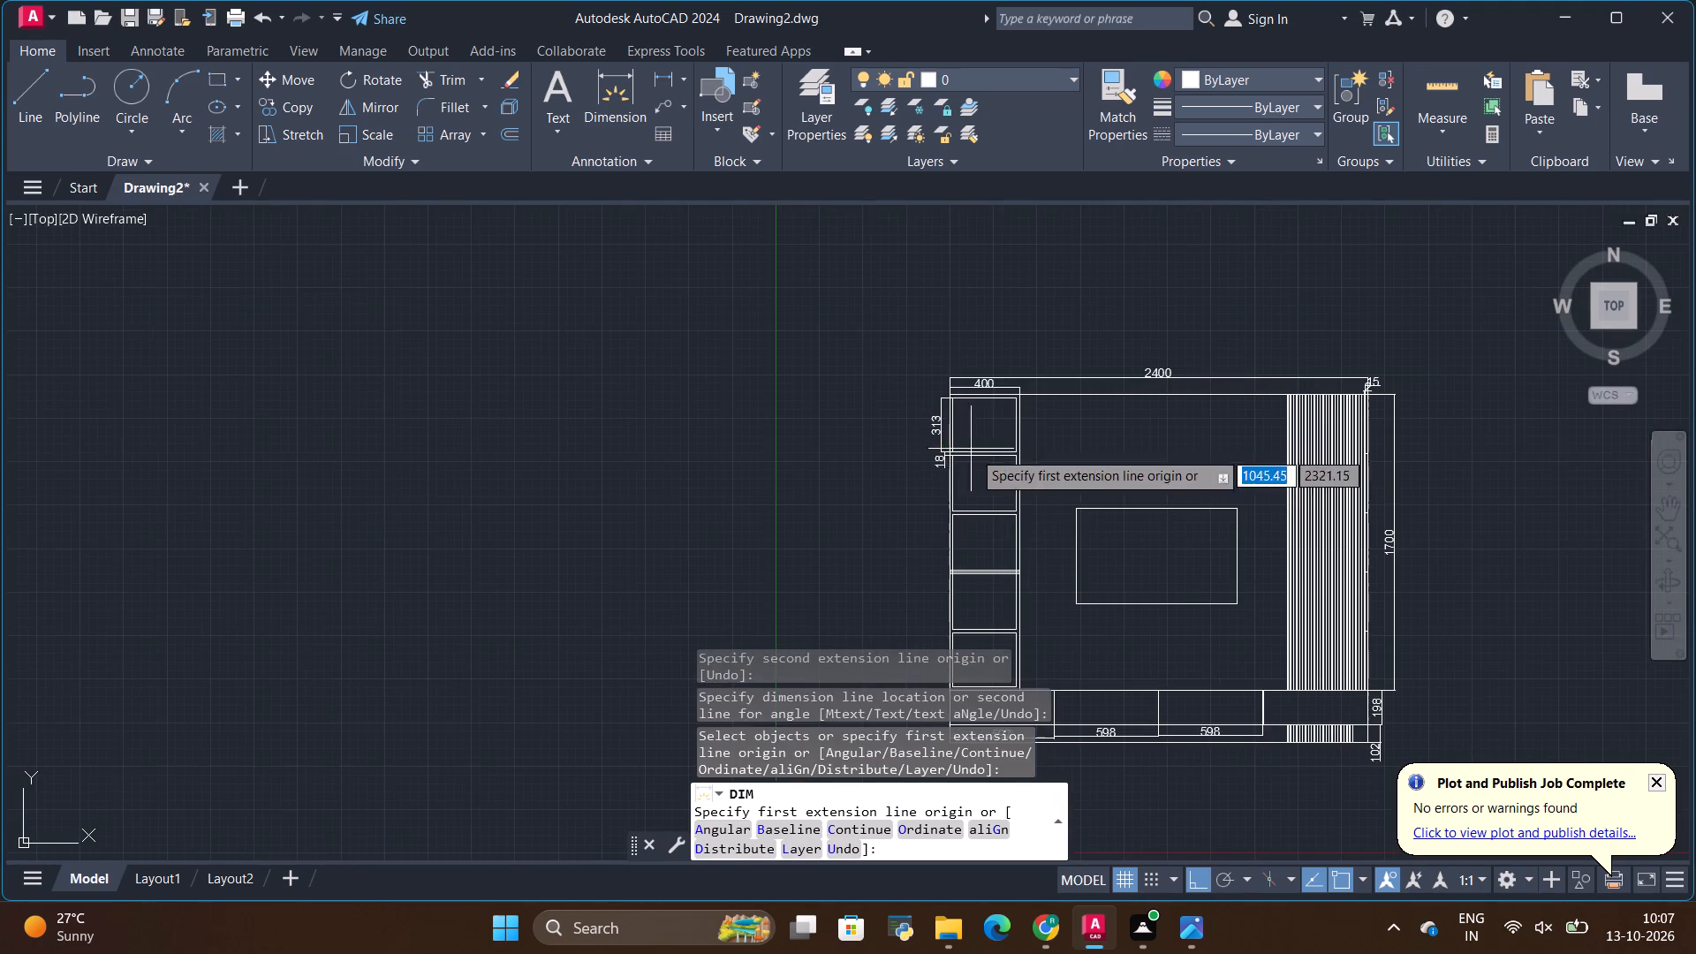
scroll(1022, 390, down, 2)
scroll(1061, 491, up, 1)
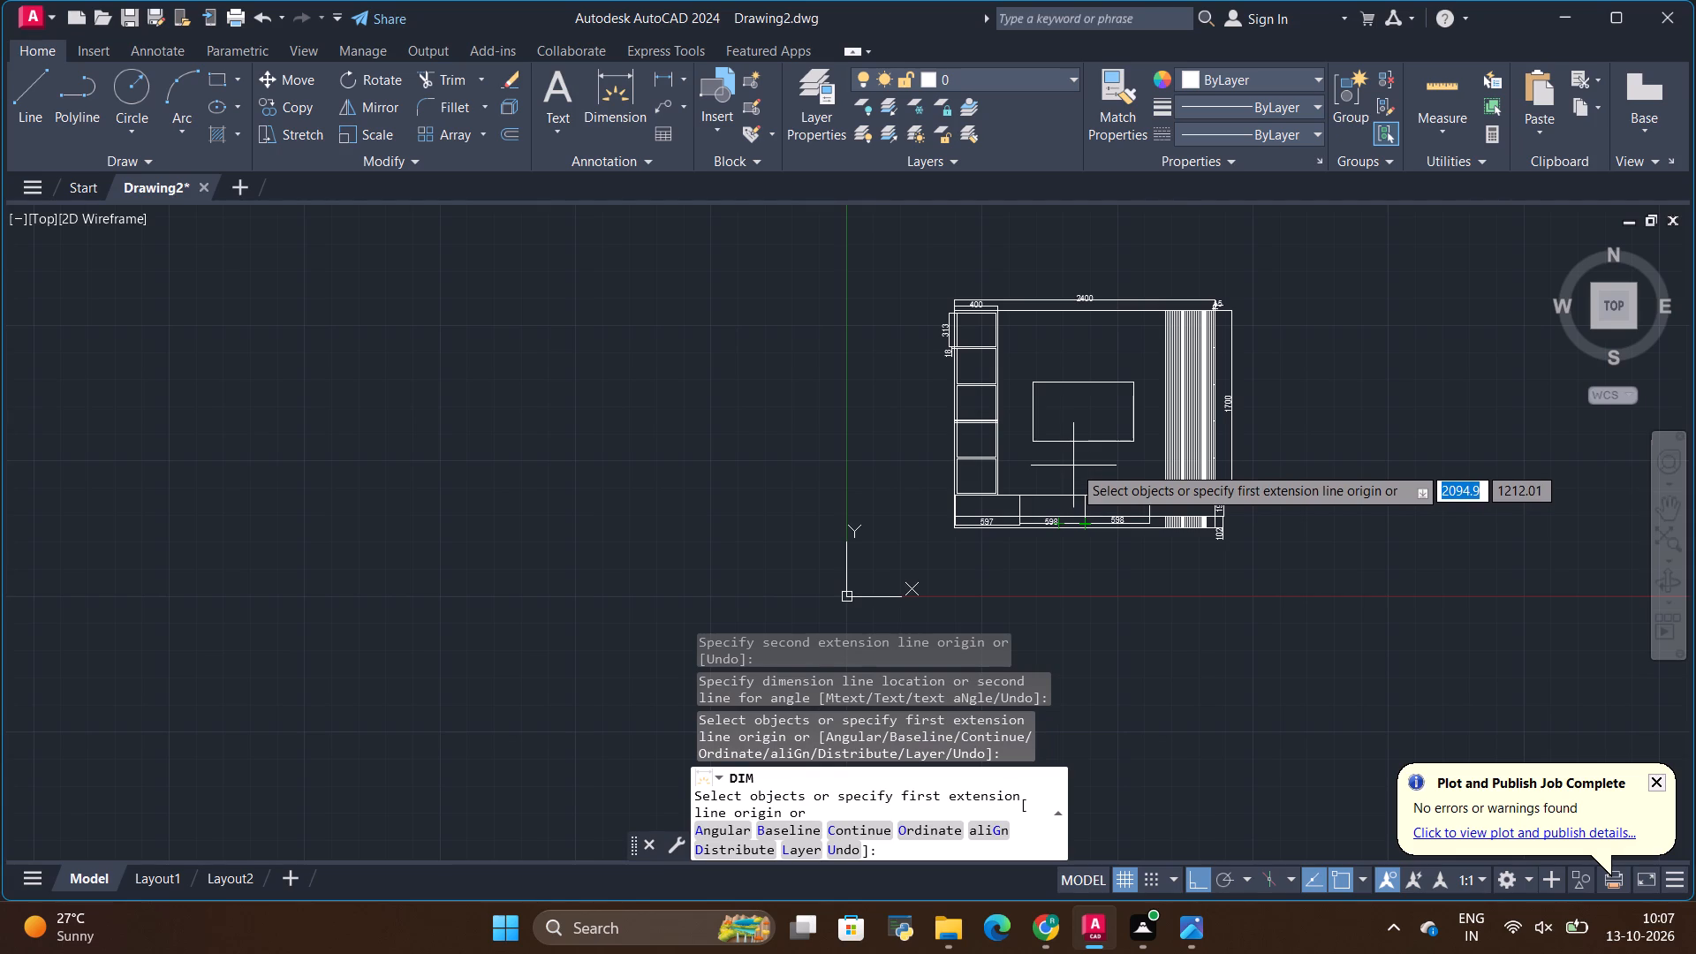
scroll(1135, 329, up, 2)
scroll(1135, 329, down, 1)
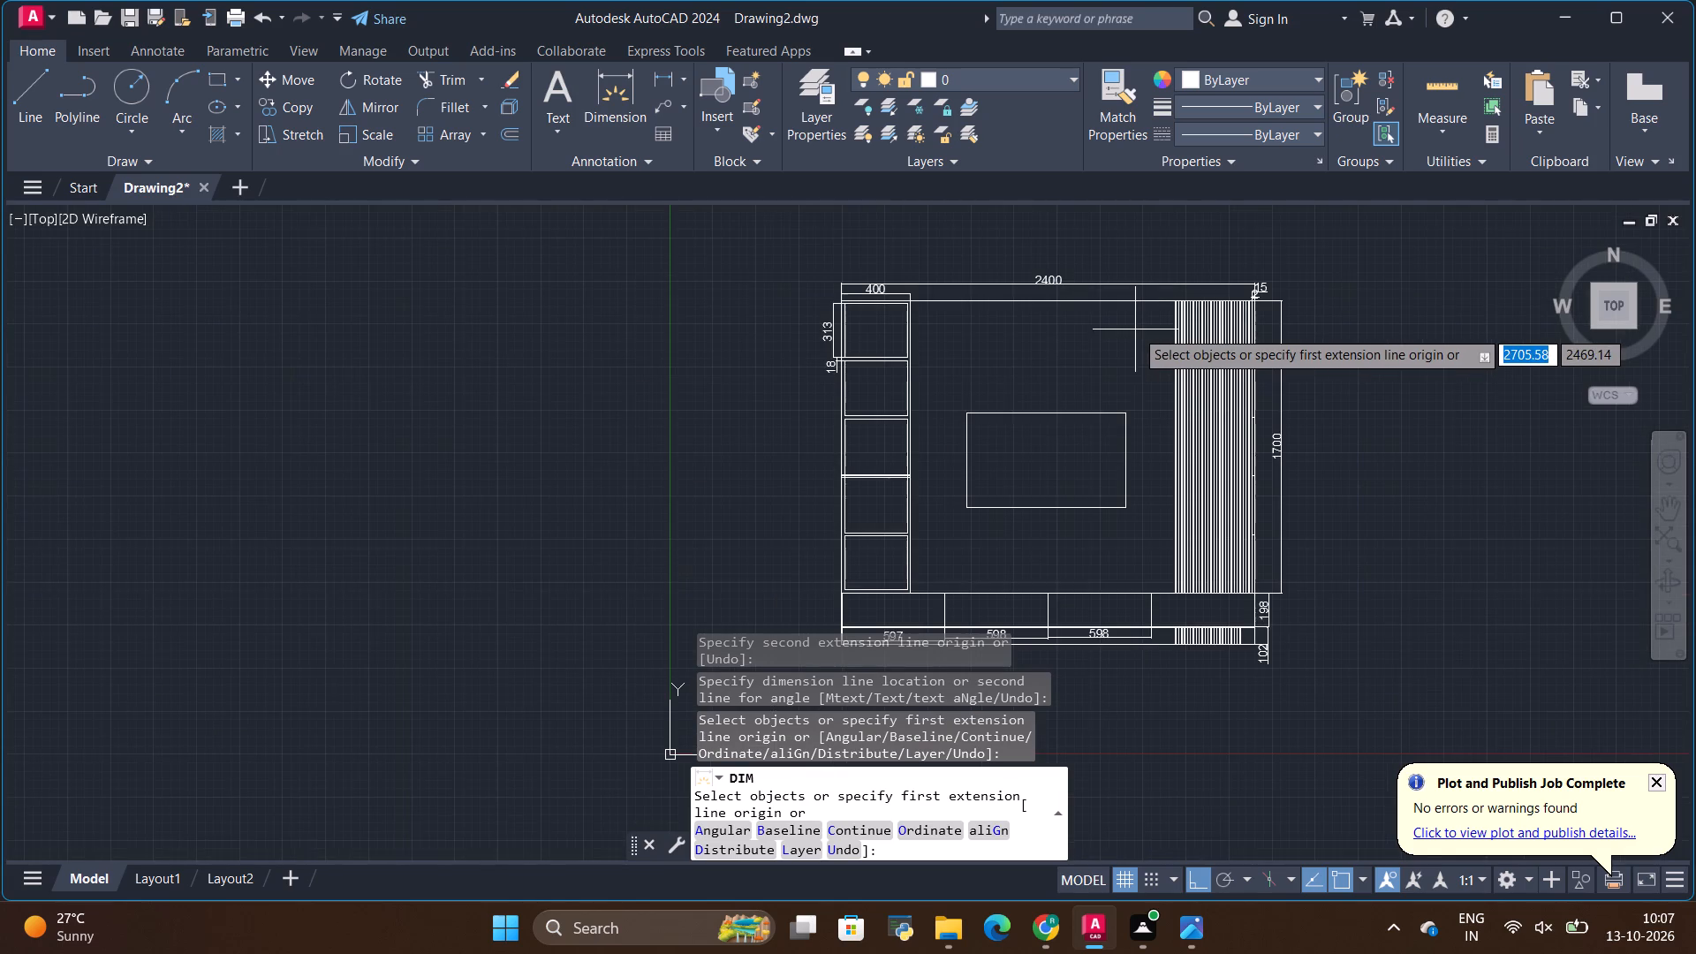
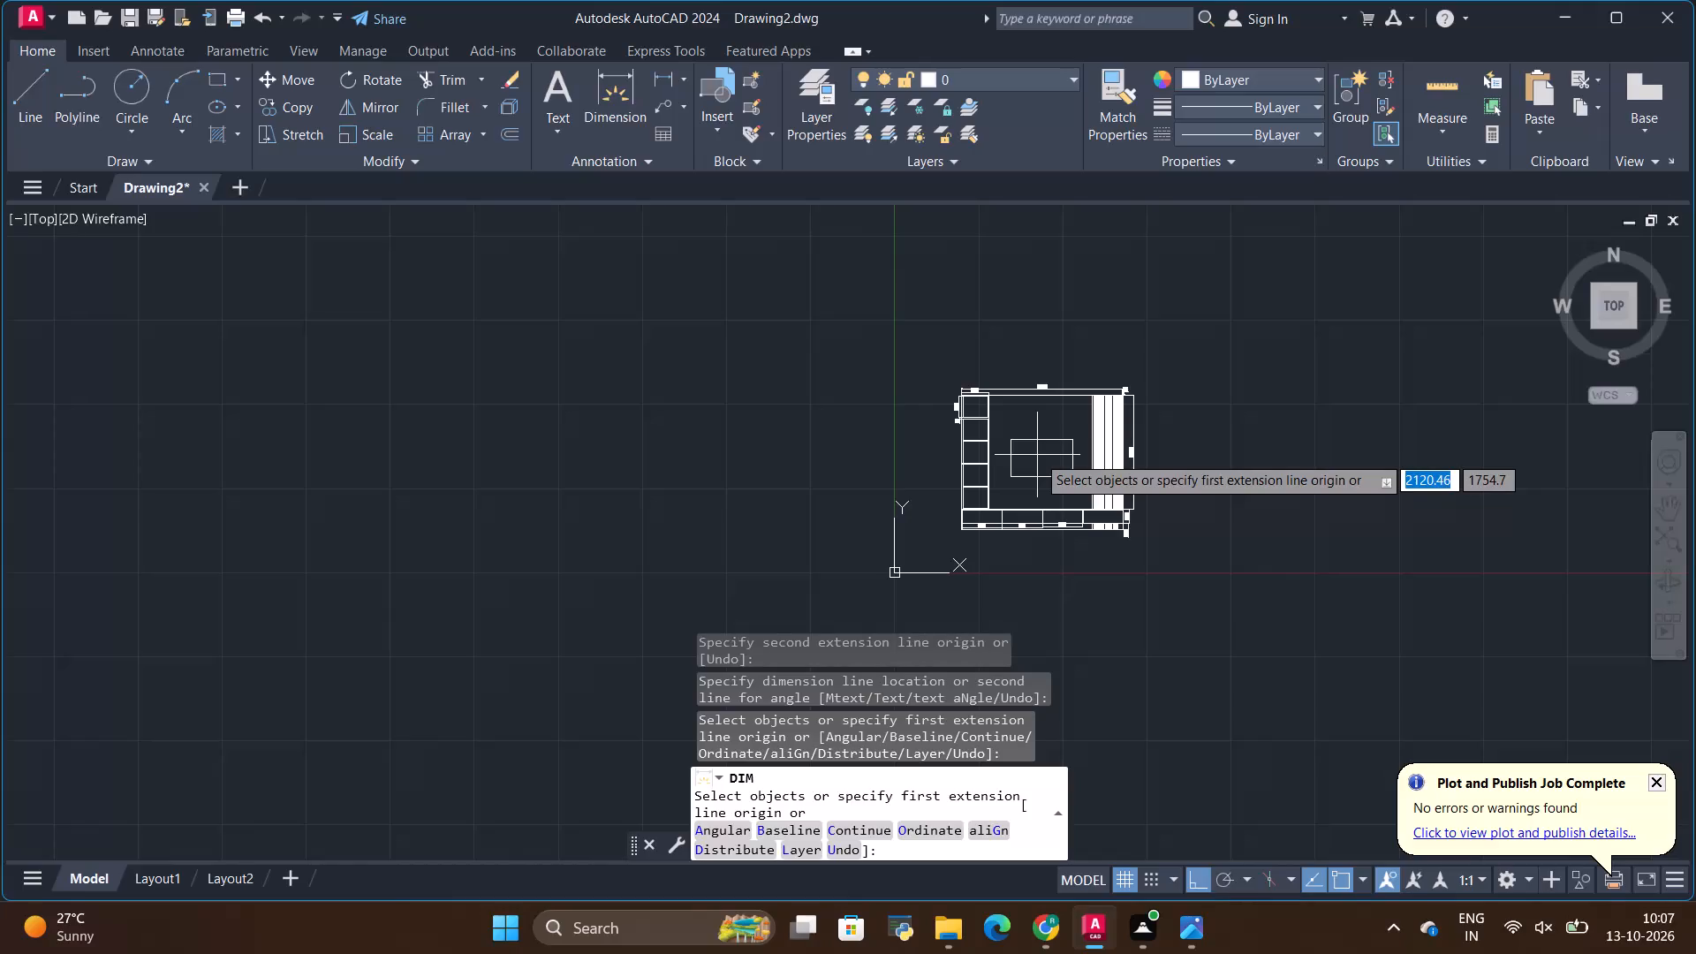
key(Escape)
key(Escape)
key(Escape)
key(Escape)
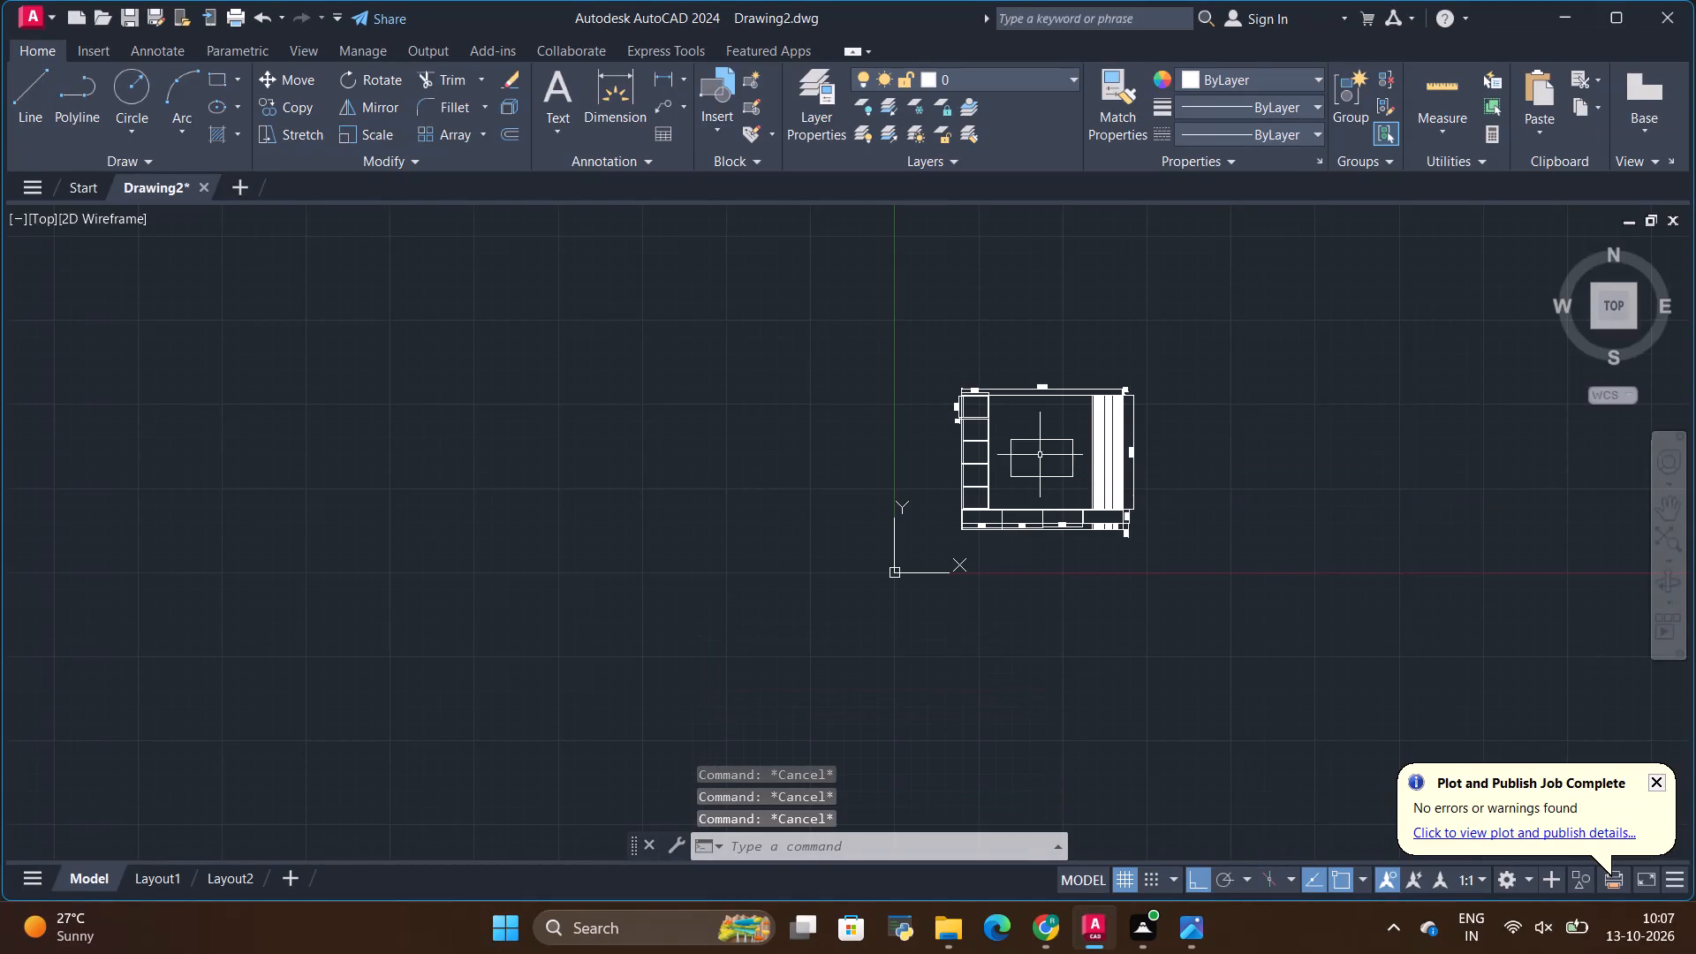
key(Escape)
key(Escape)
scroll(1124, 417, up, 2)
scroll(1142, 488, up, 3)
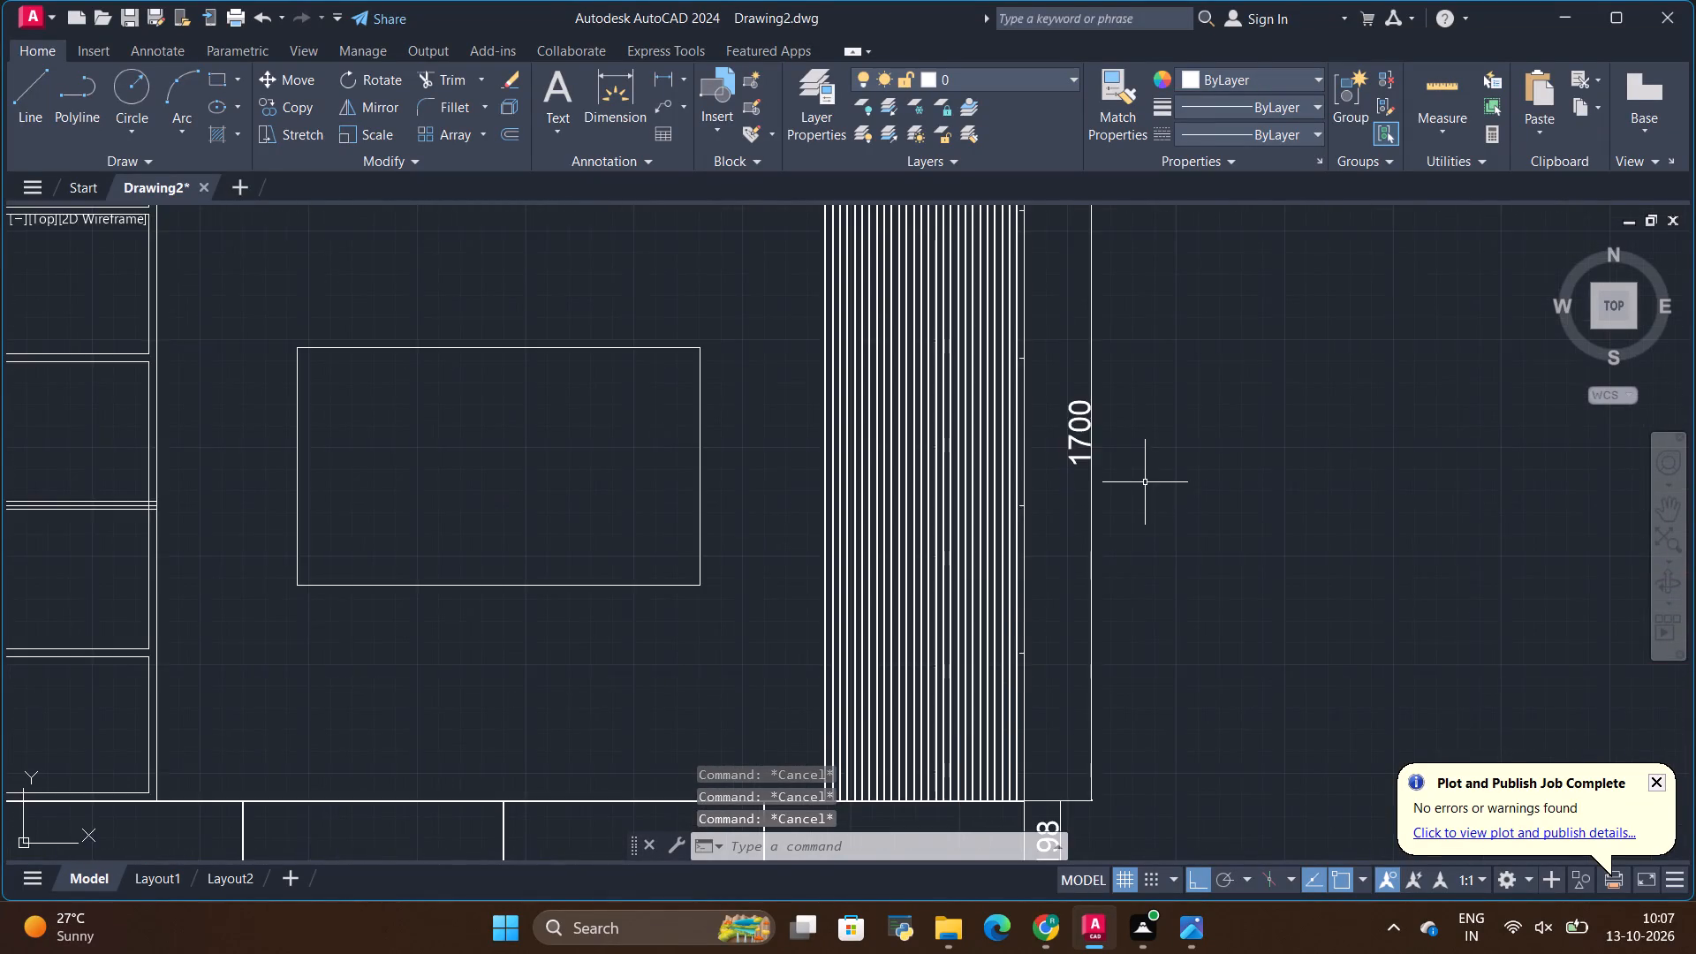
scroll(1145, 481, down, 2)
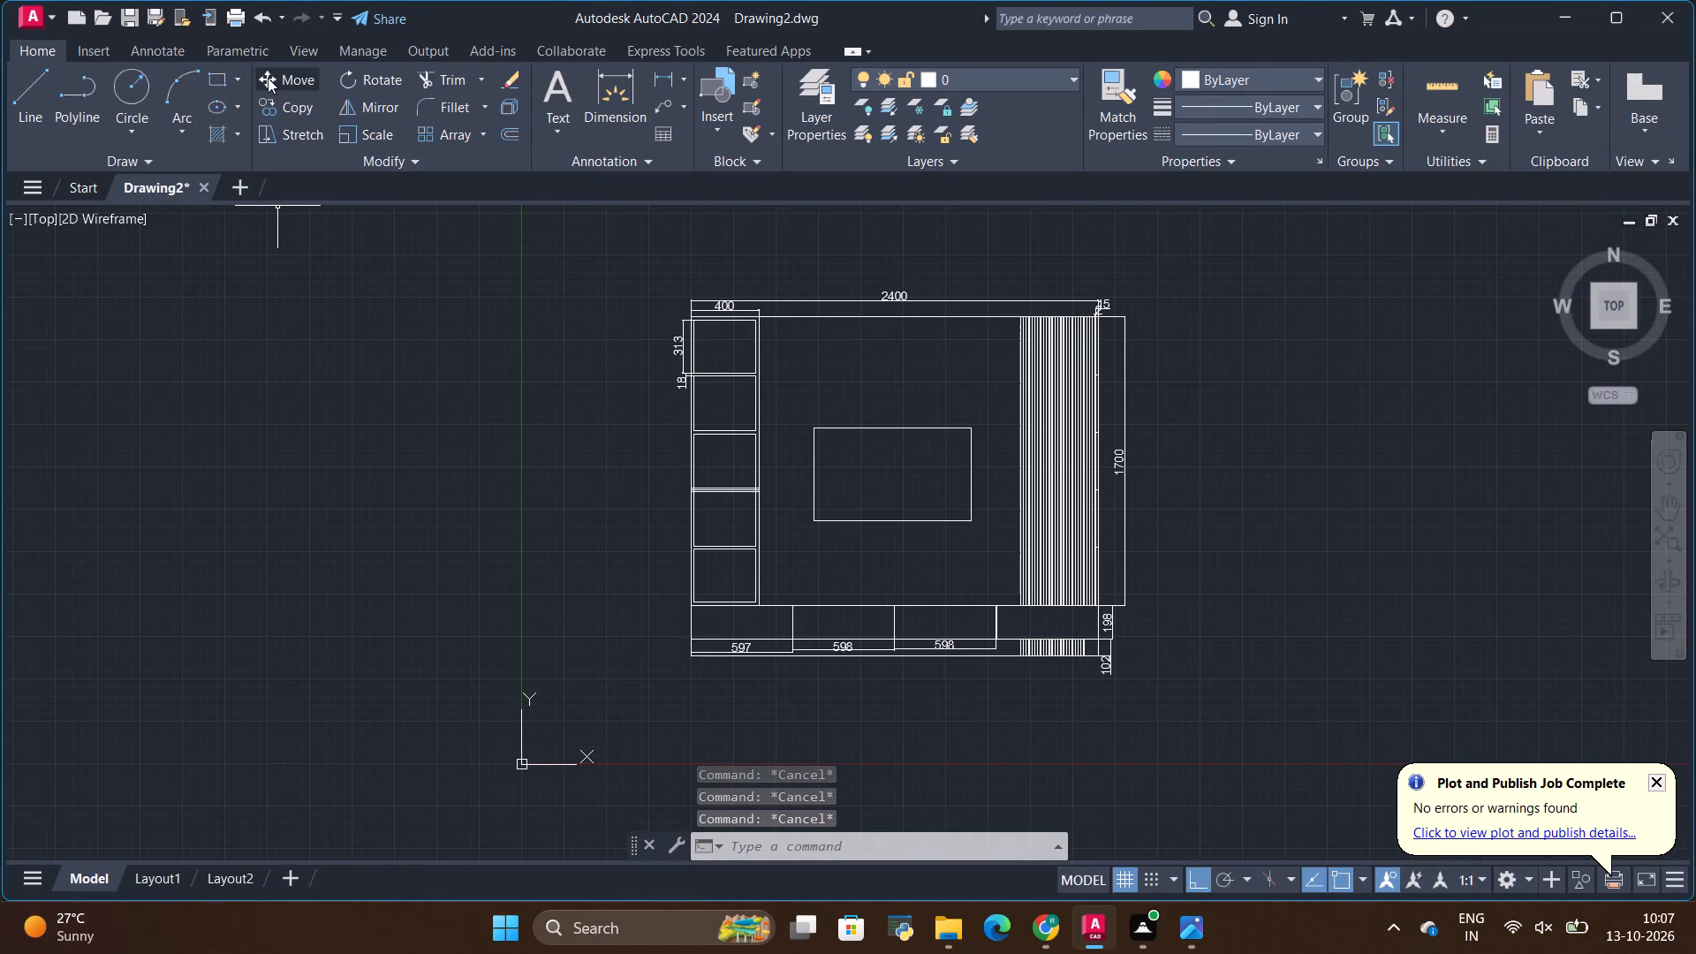
Save the drawing in the Downloads folder under the file name "2d plan of tv unit 01".
key(ctrl+s)
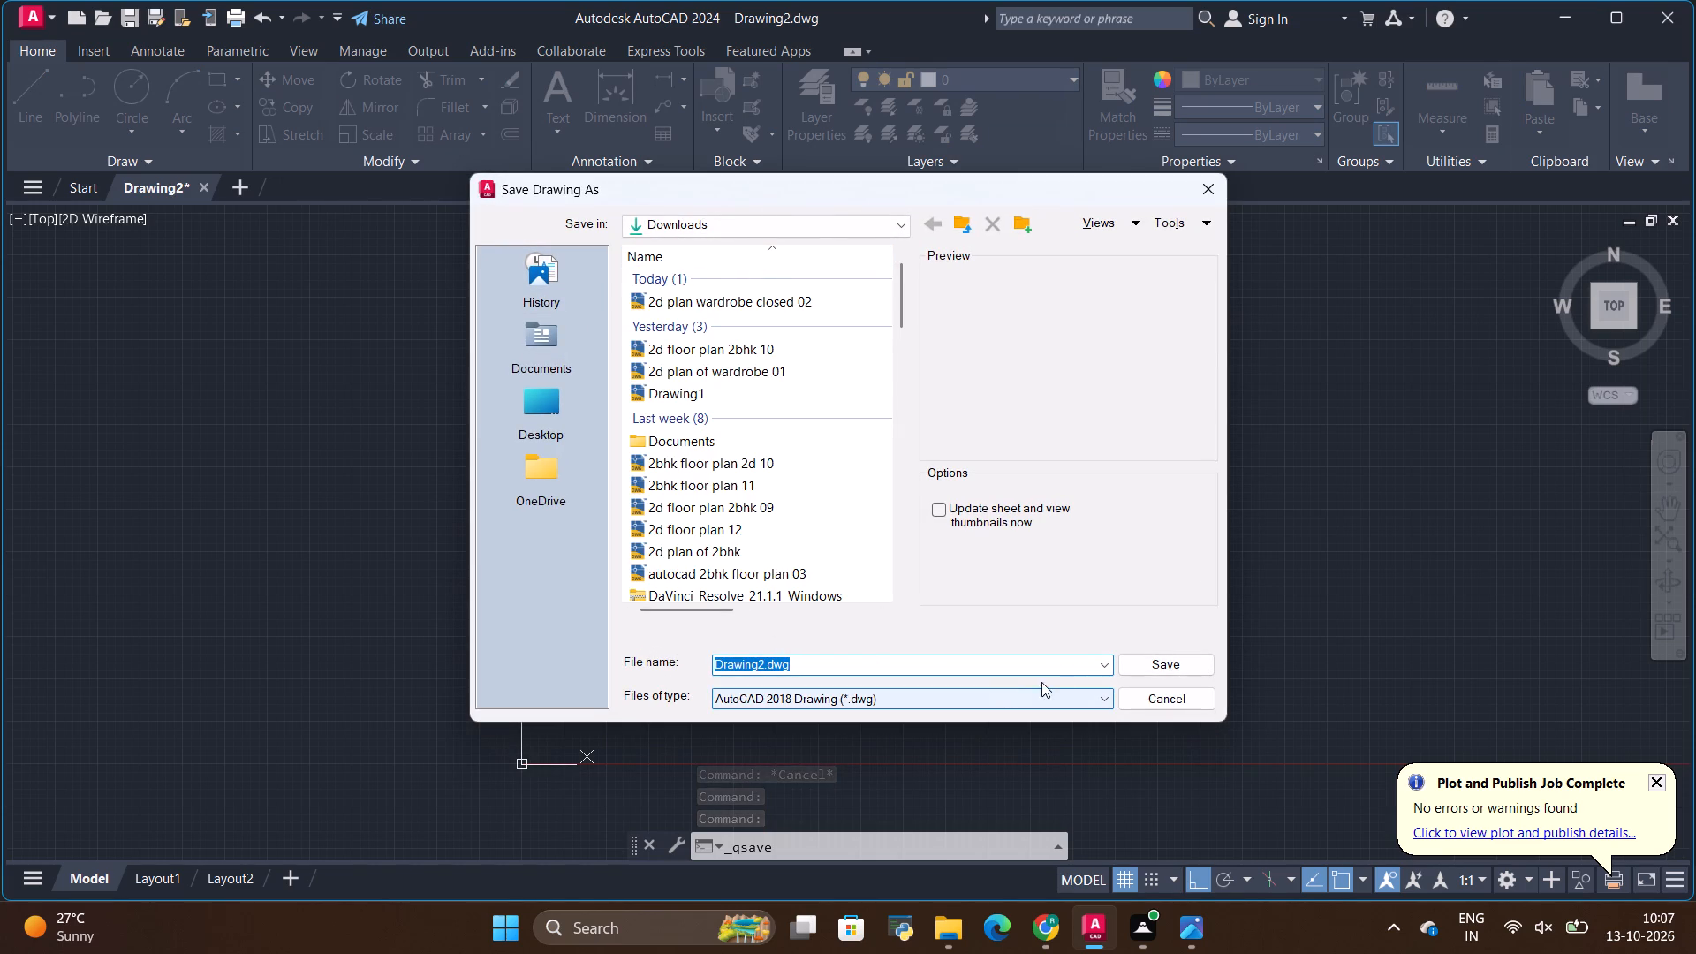
click(999, 663)
key(BackSpace)
key(BackSpace)
key(BackSpace)
key(BackSpace)
key(BackSpace)
key(BackSpace)
key(BackSpace)
key(BackSpace)
key(BackSpace)
key(BackSpace)
key(BackSpace)
key(BackSpace)
key(BackSpace)
key(BackSpace)
key(BackSpace)
key(BackSpace)
key(BackSpace)
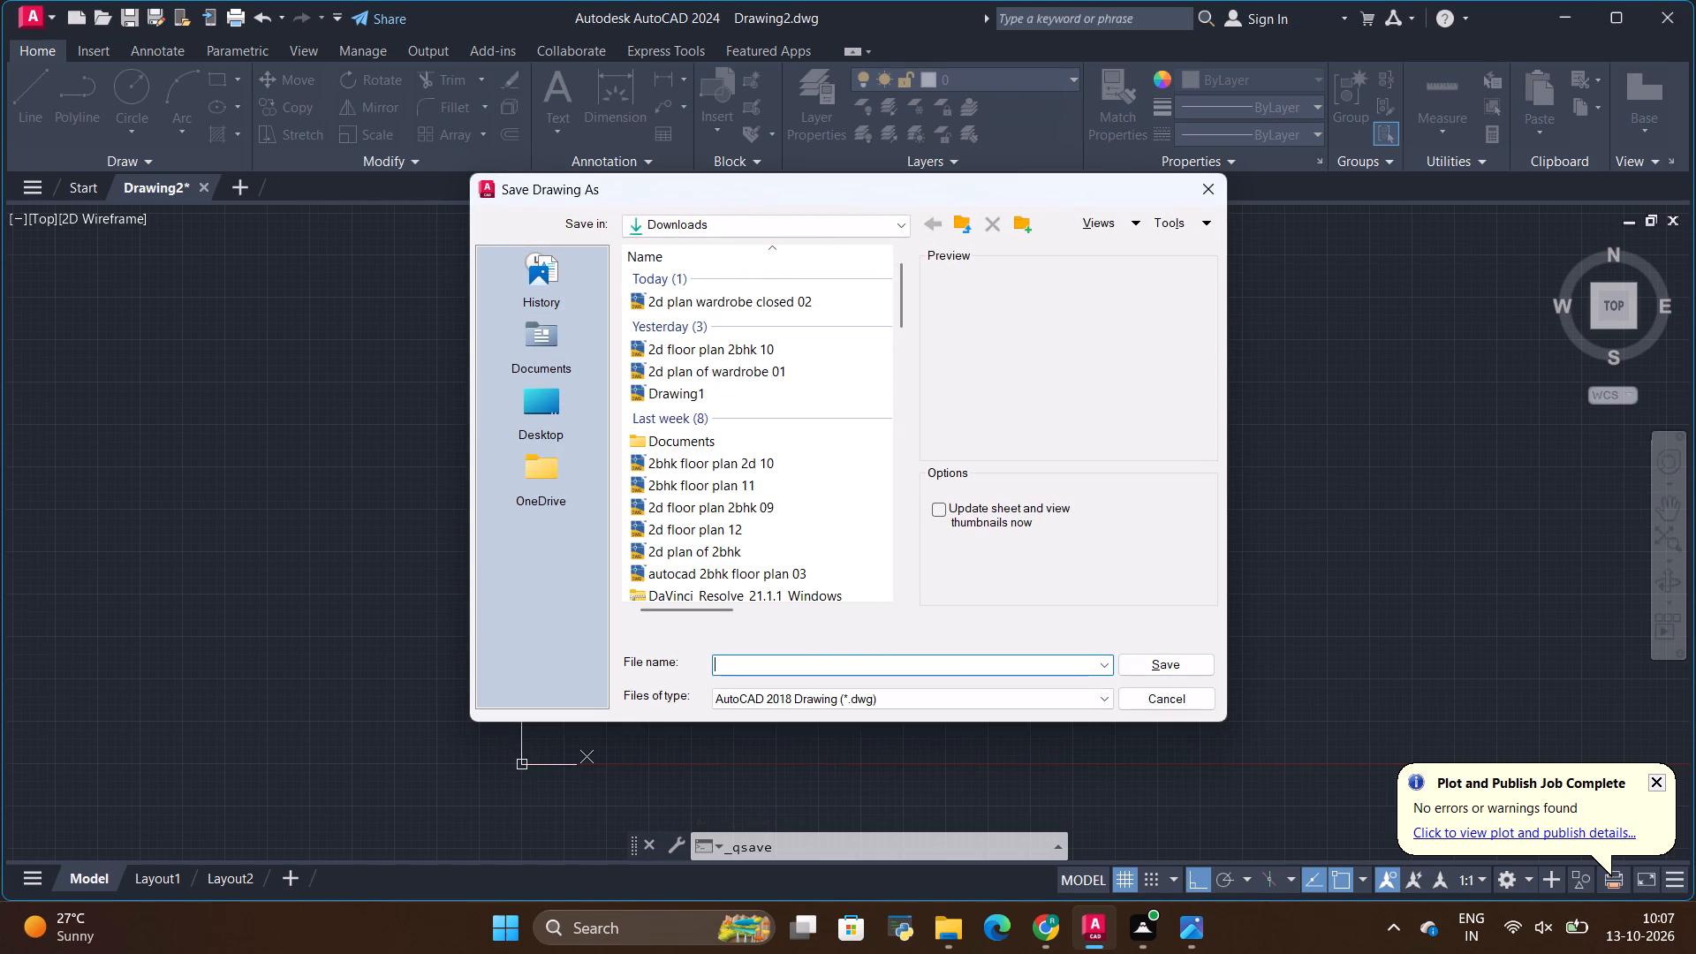
text(2d plan of)
key(space)
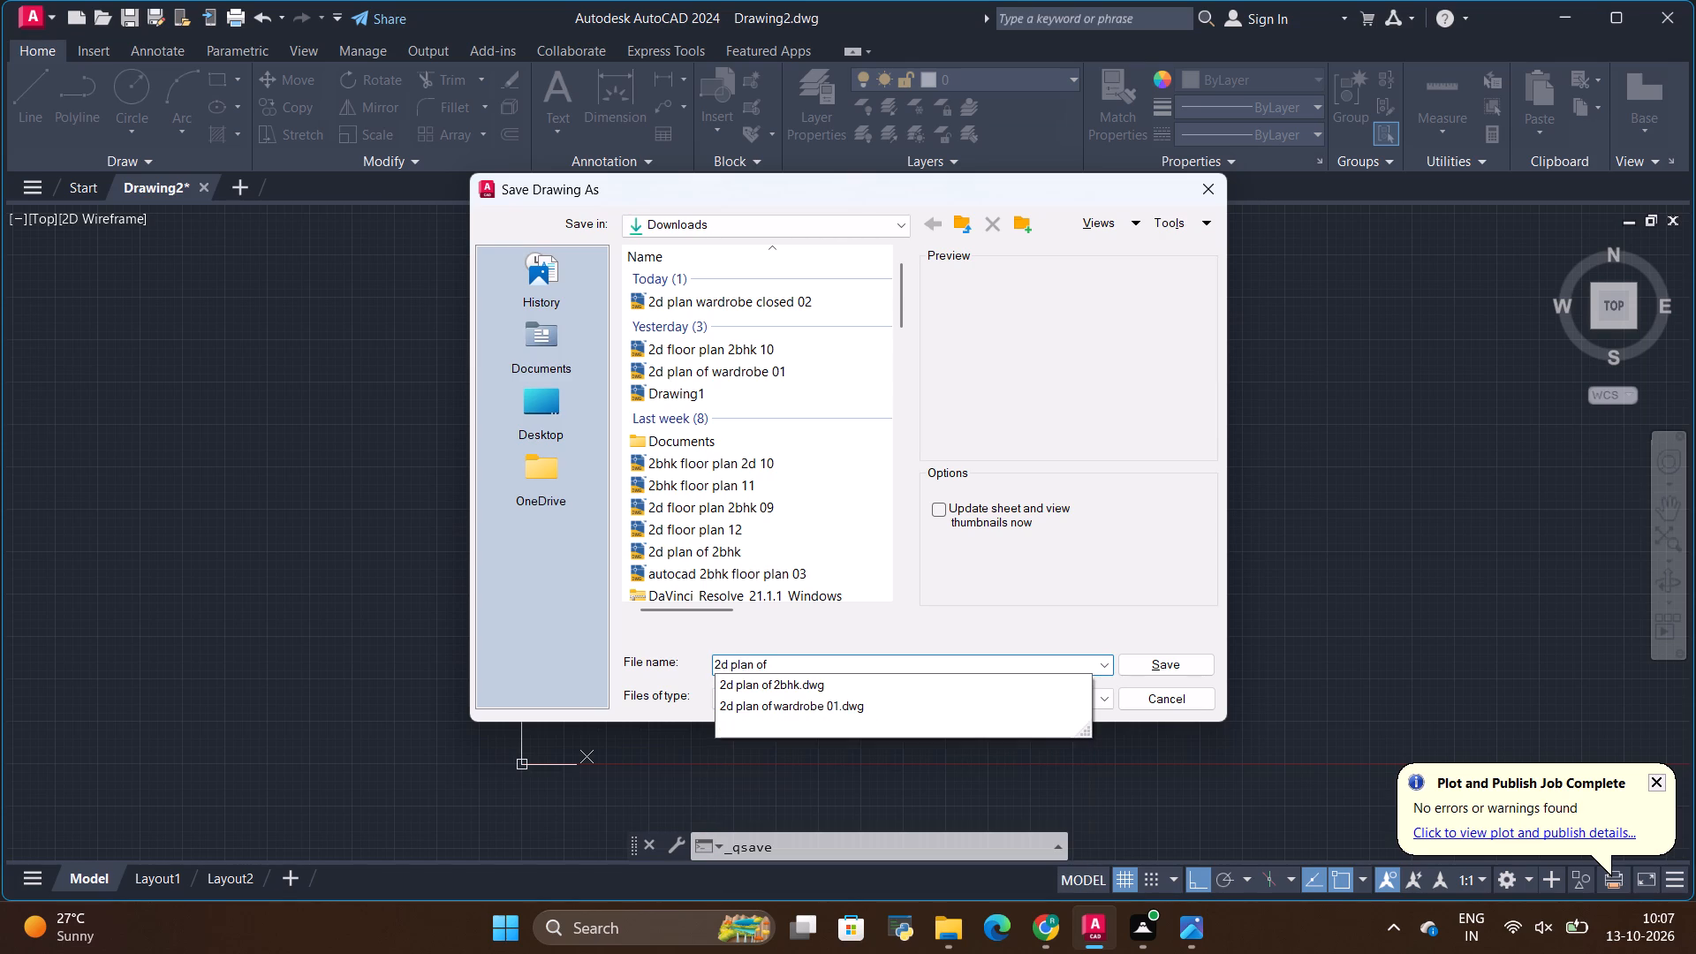
text(tv unit)
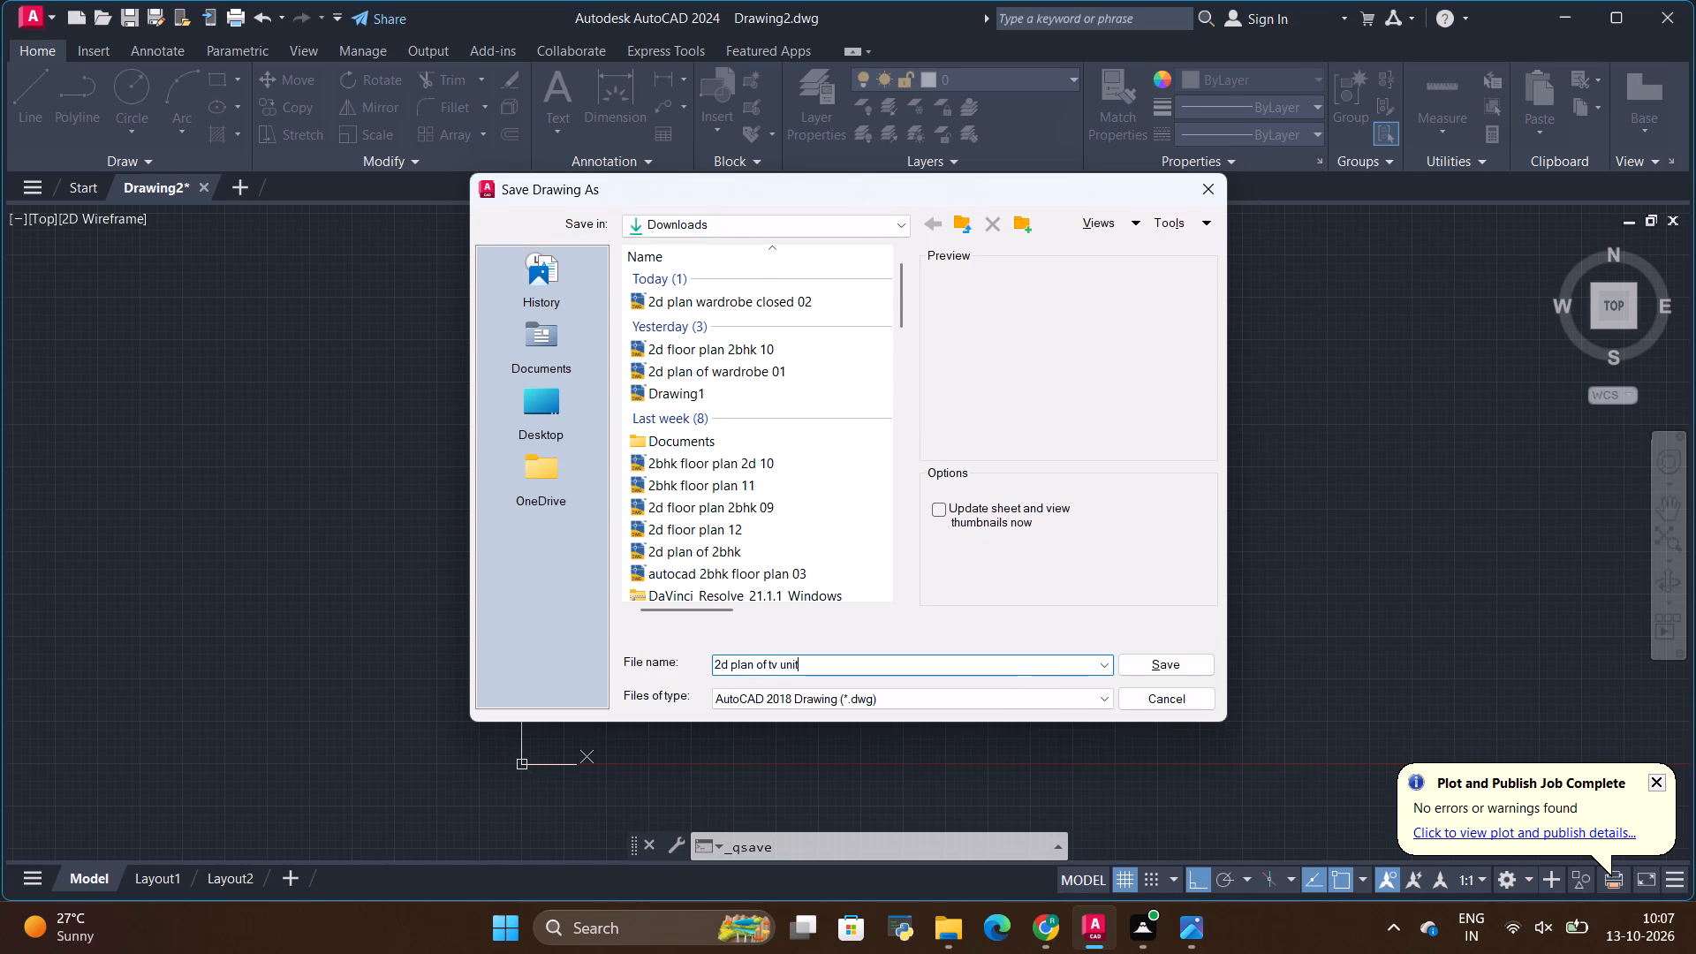
key(space)
text(01)
click(1167, 667)
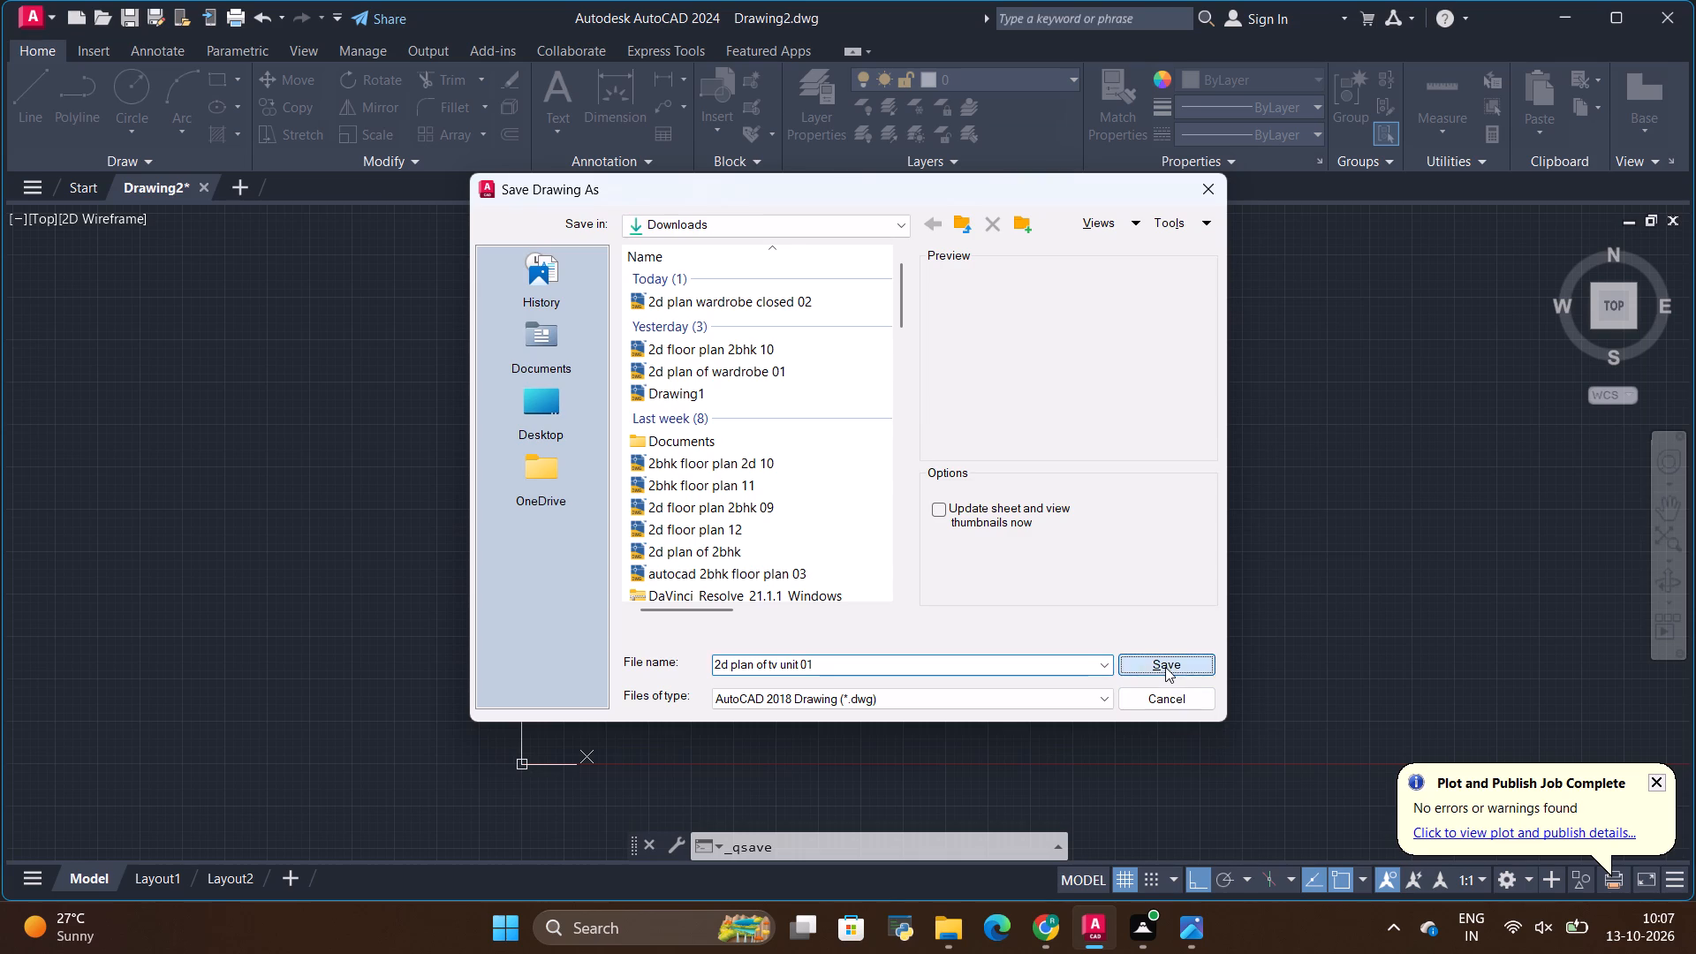
Start plotting the model with the DWG To PDF.pc3 plotter on ISO A4 (210.00 x 297.00 MM) paper.
scroll(904, 584, down, 1)
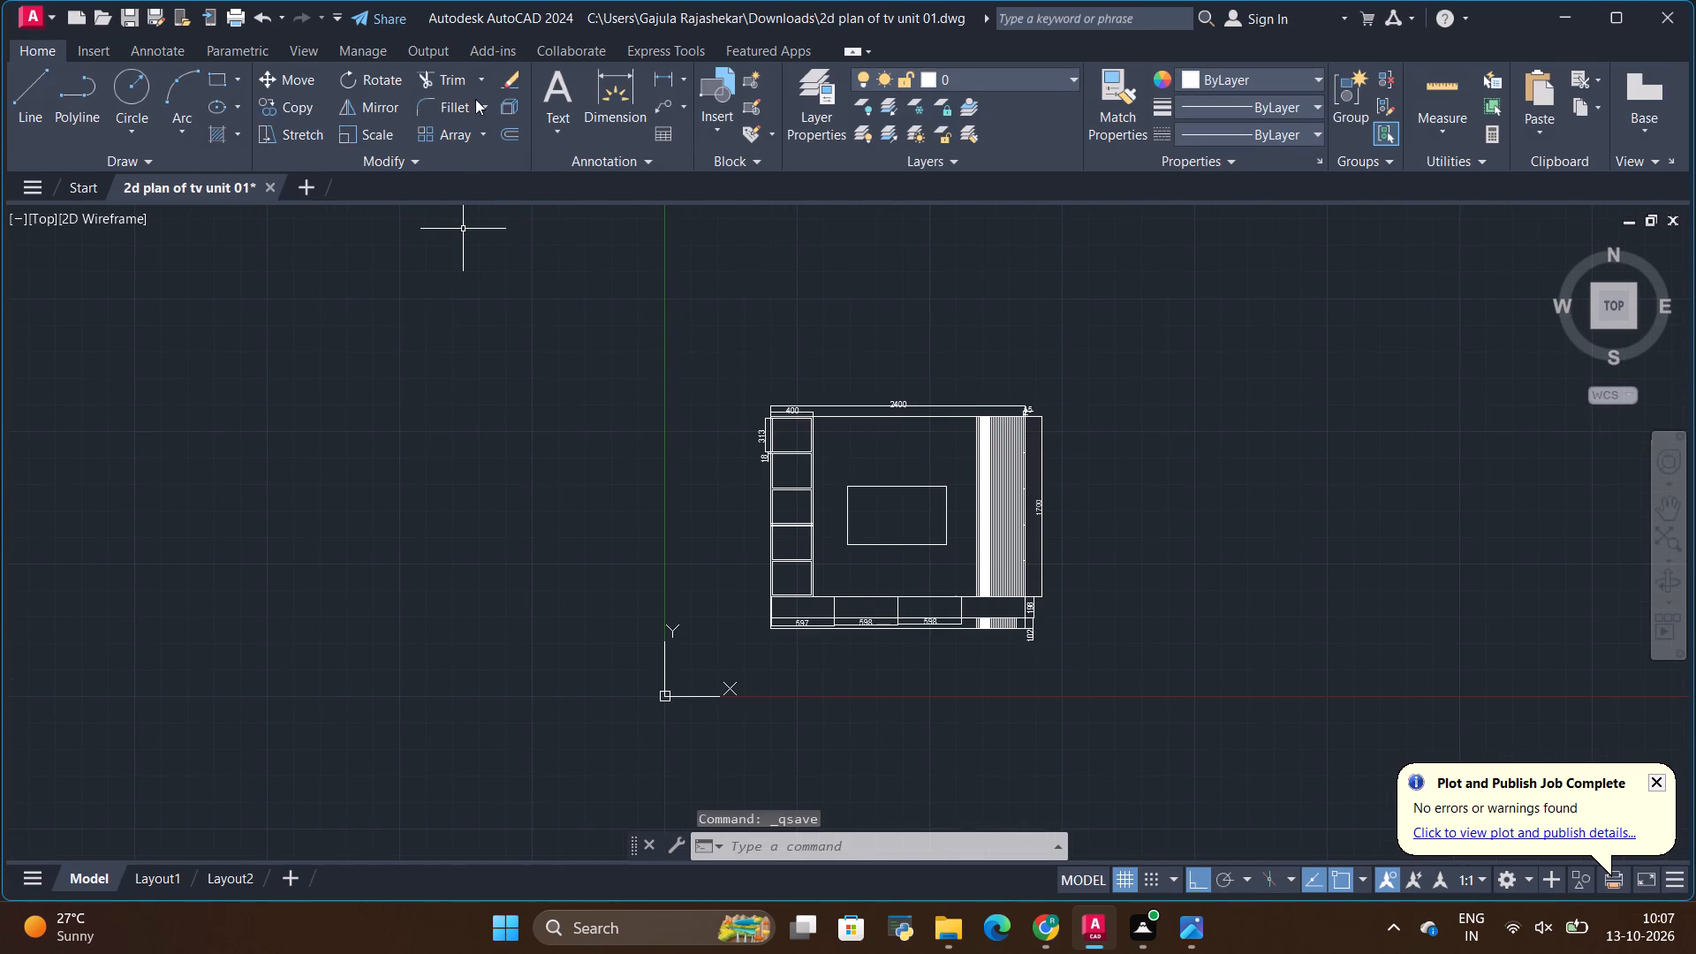
click(236, 20)
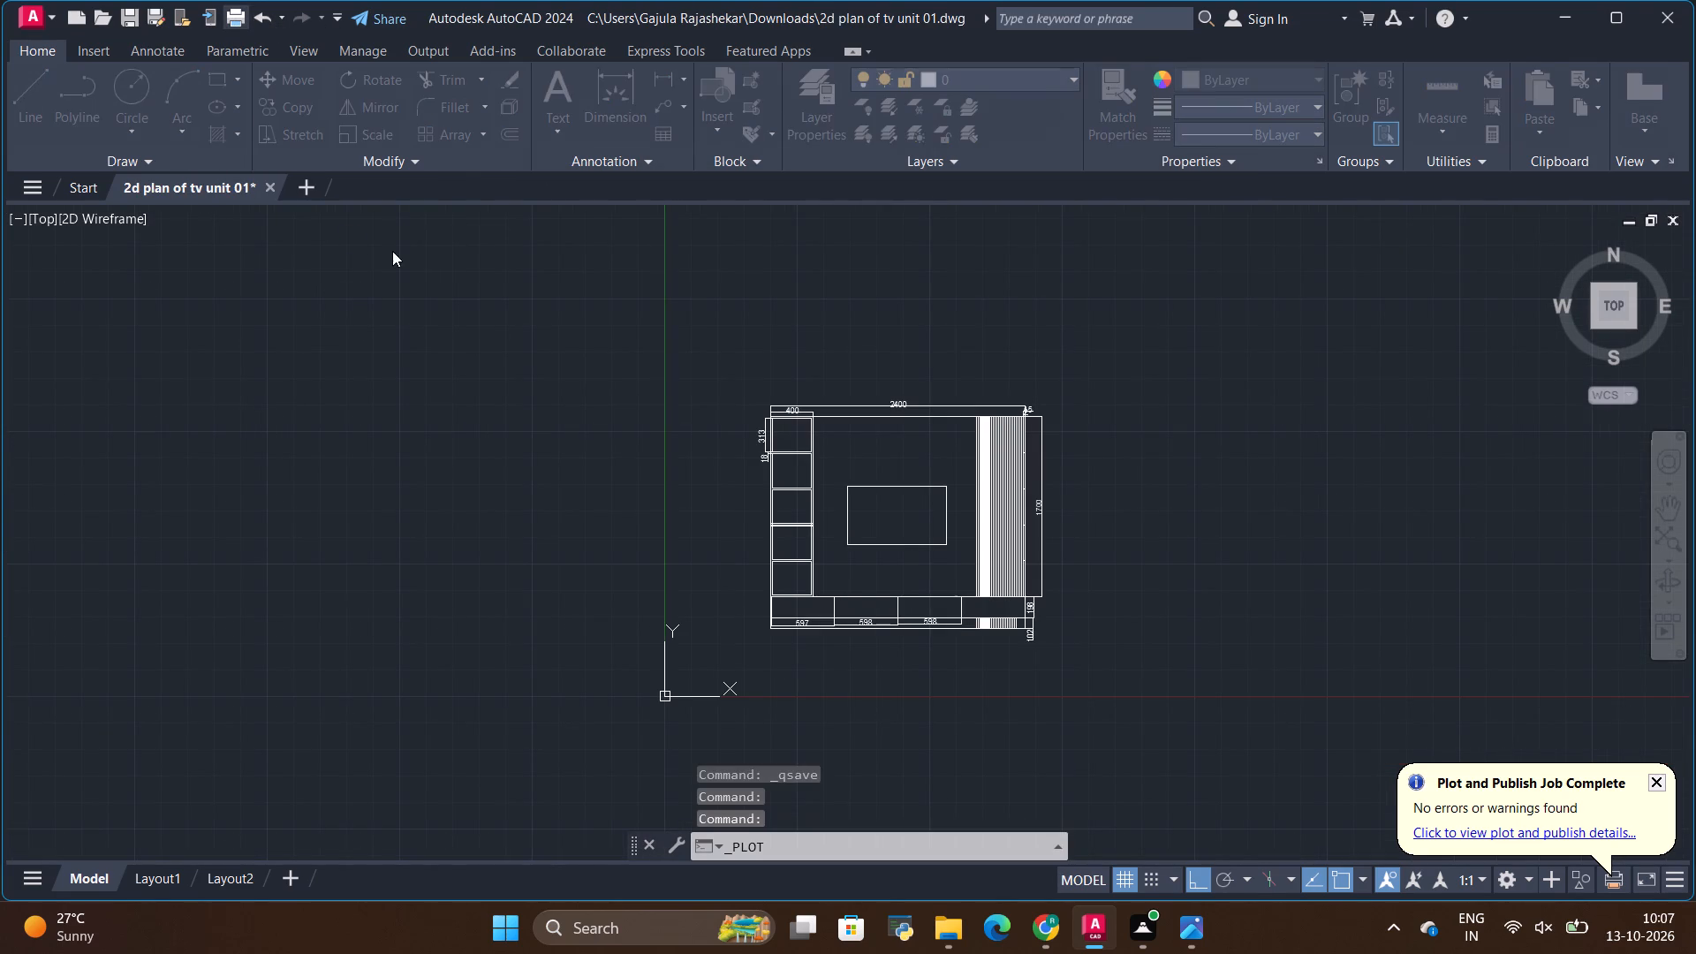
click(813, 236)
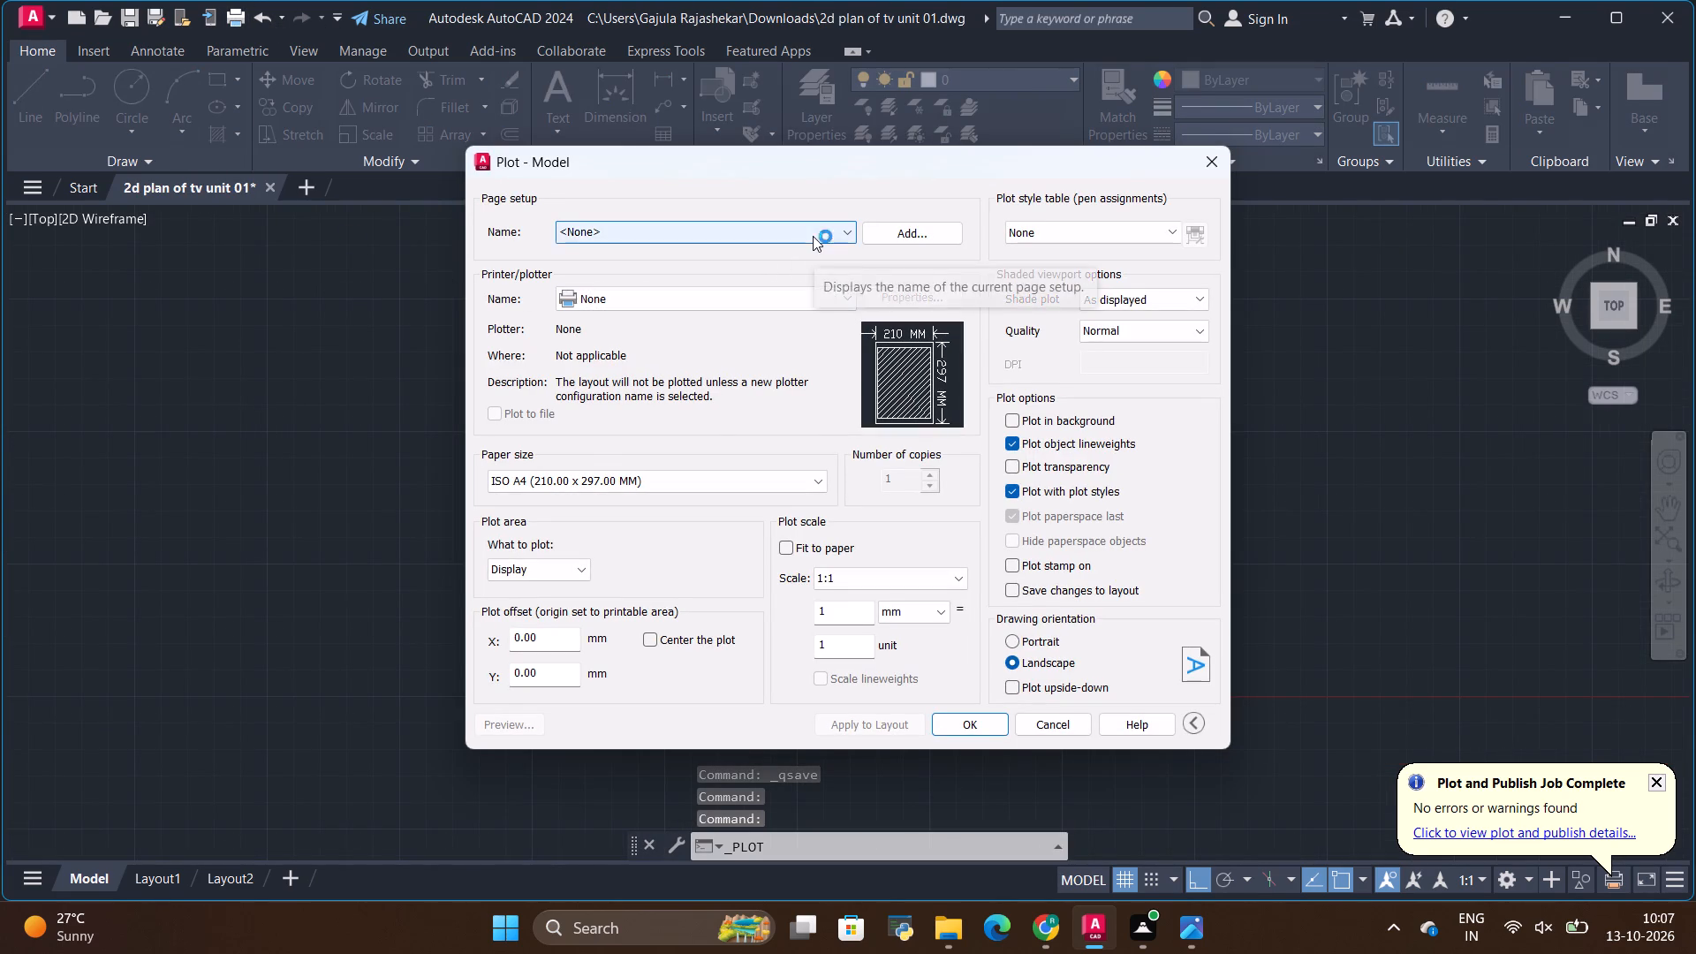
click(820, 234)
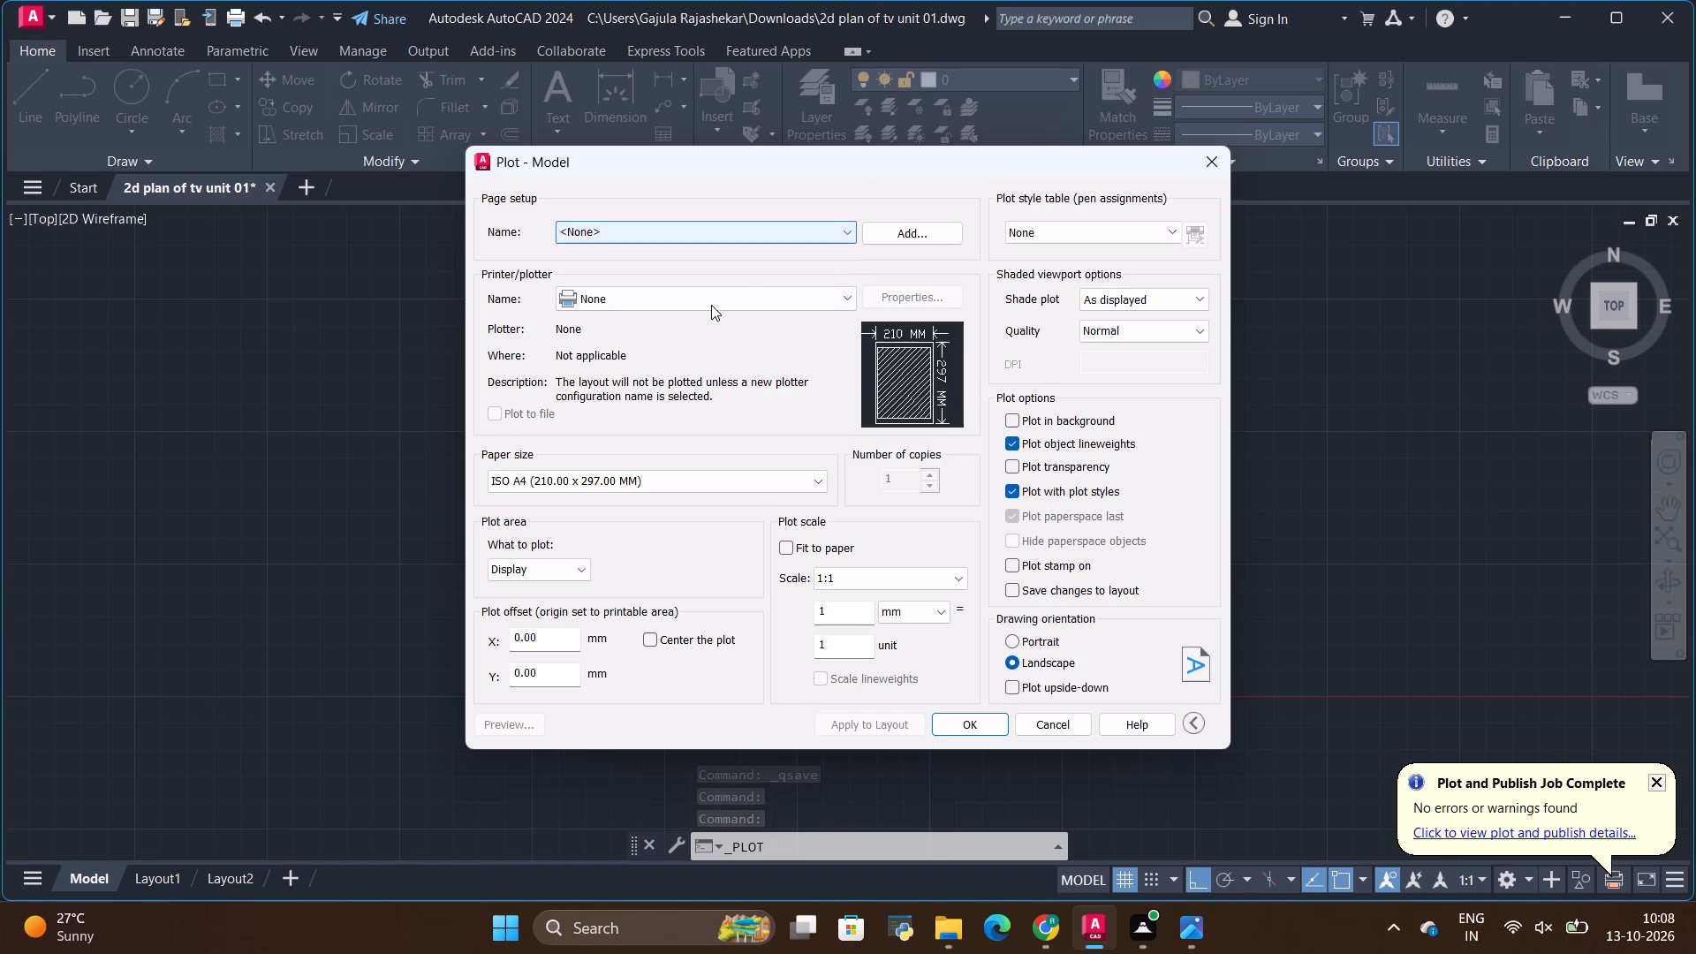
click(685, 306)
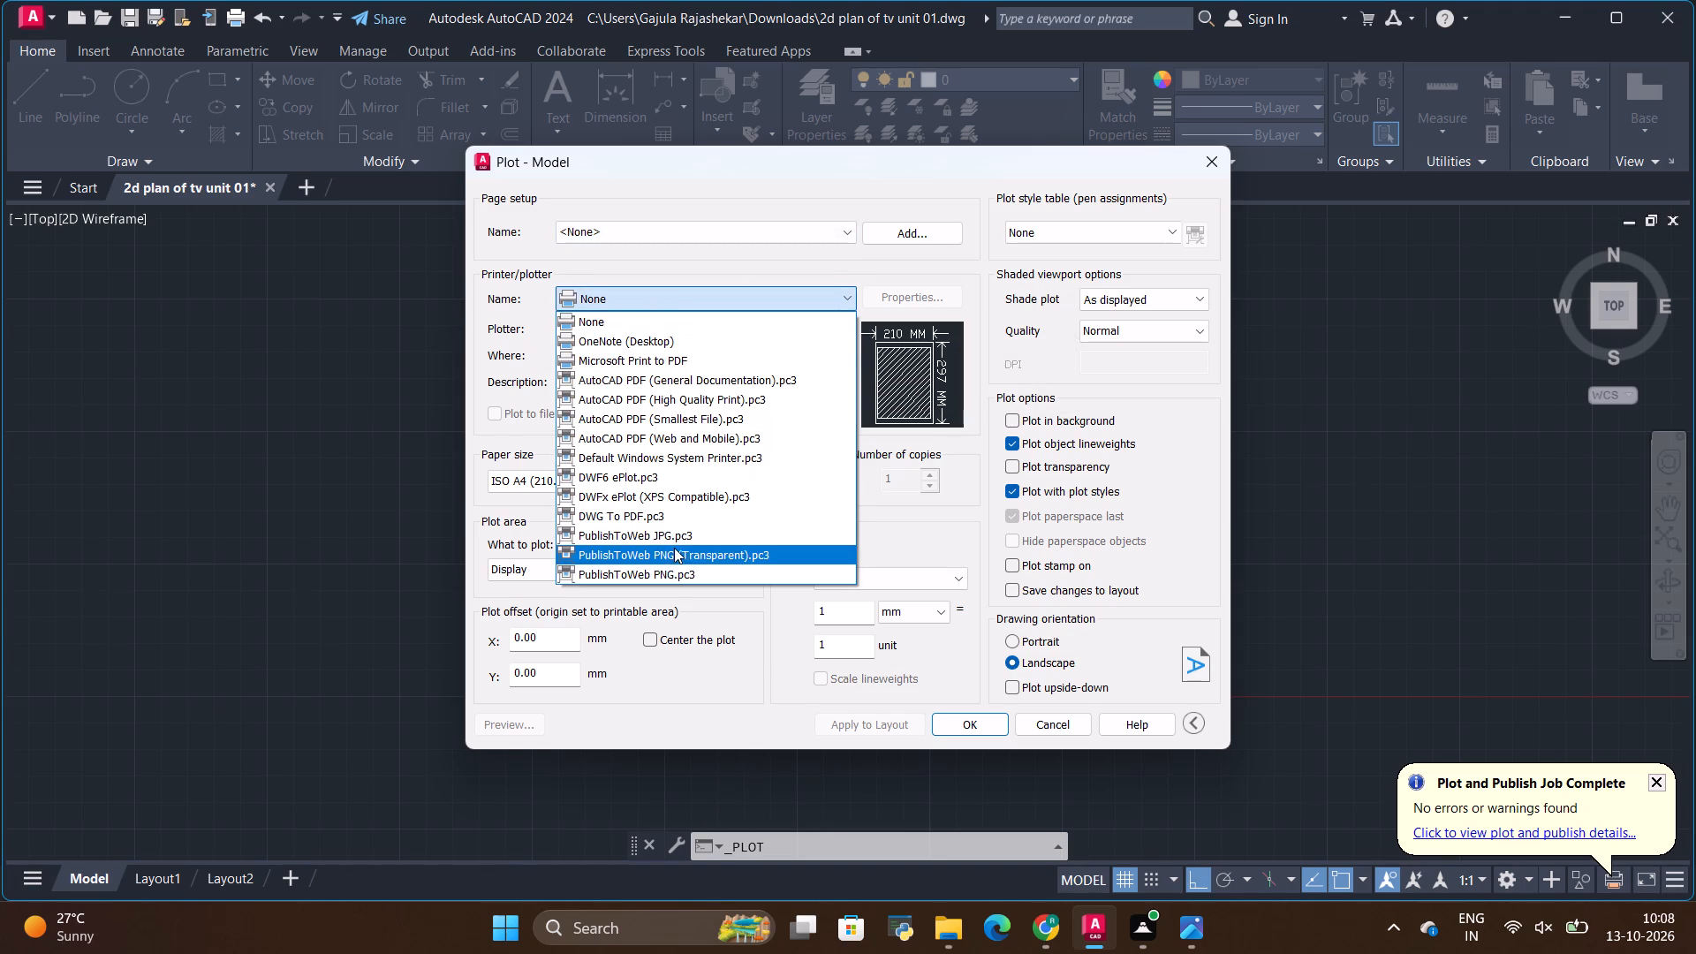
click(666, 519)
click(693, 490)
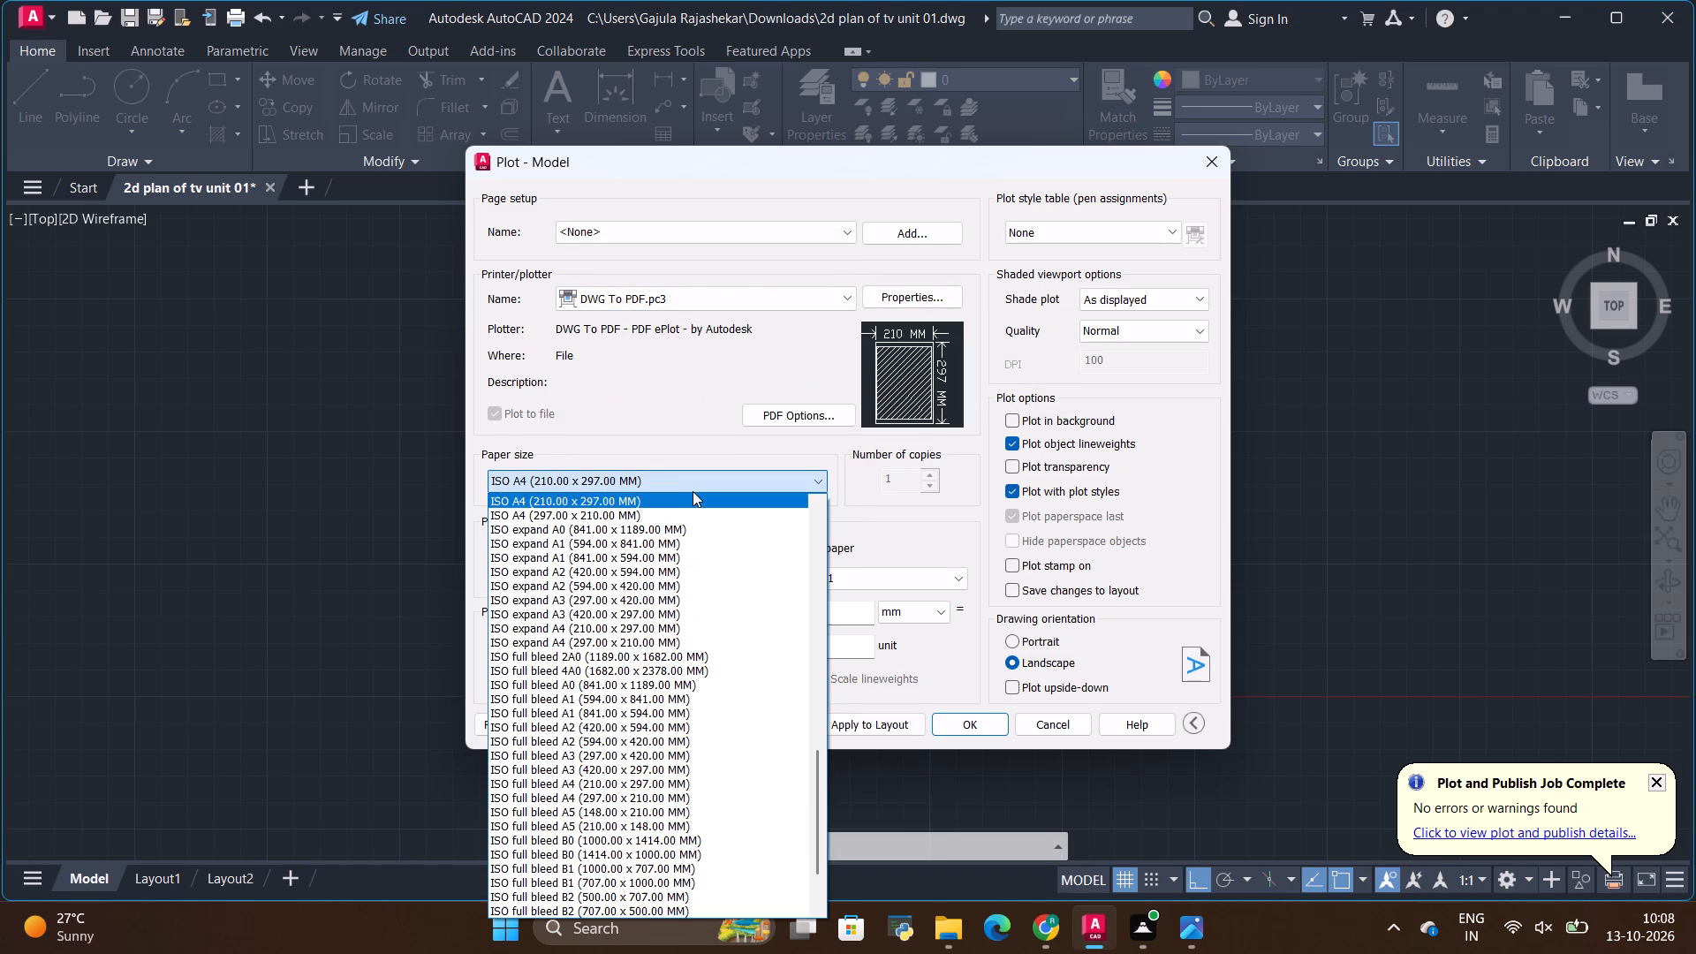
click(668, 473)
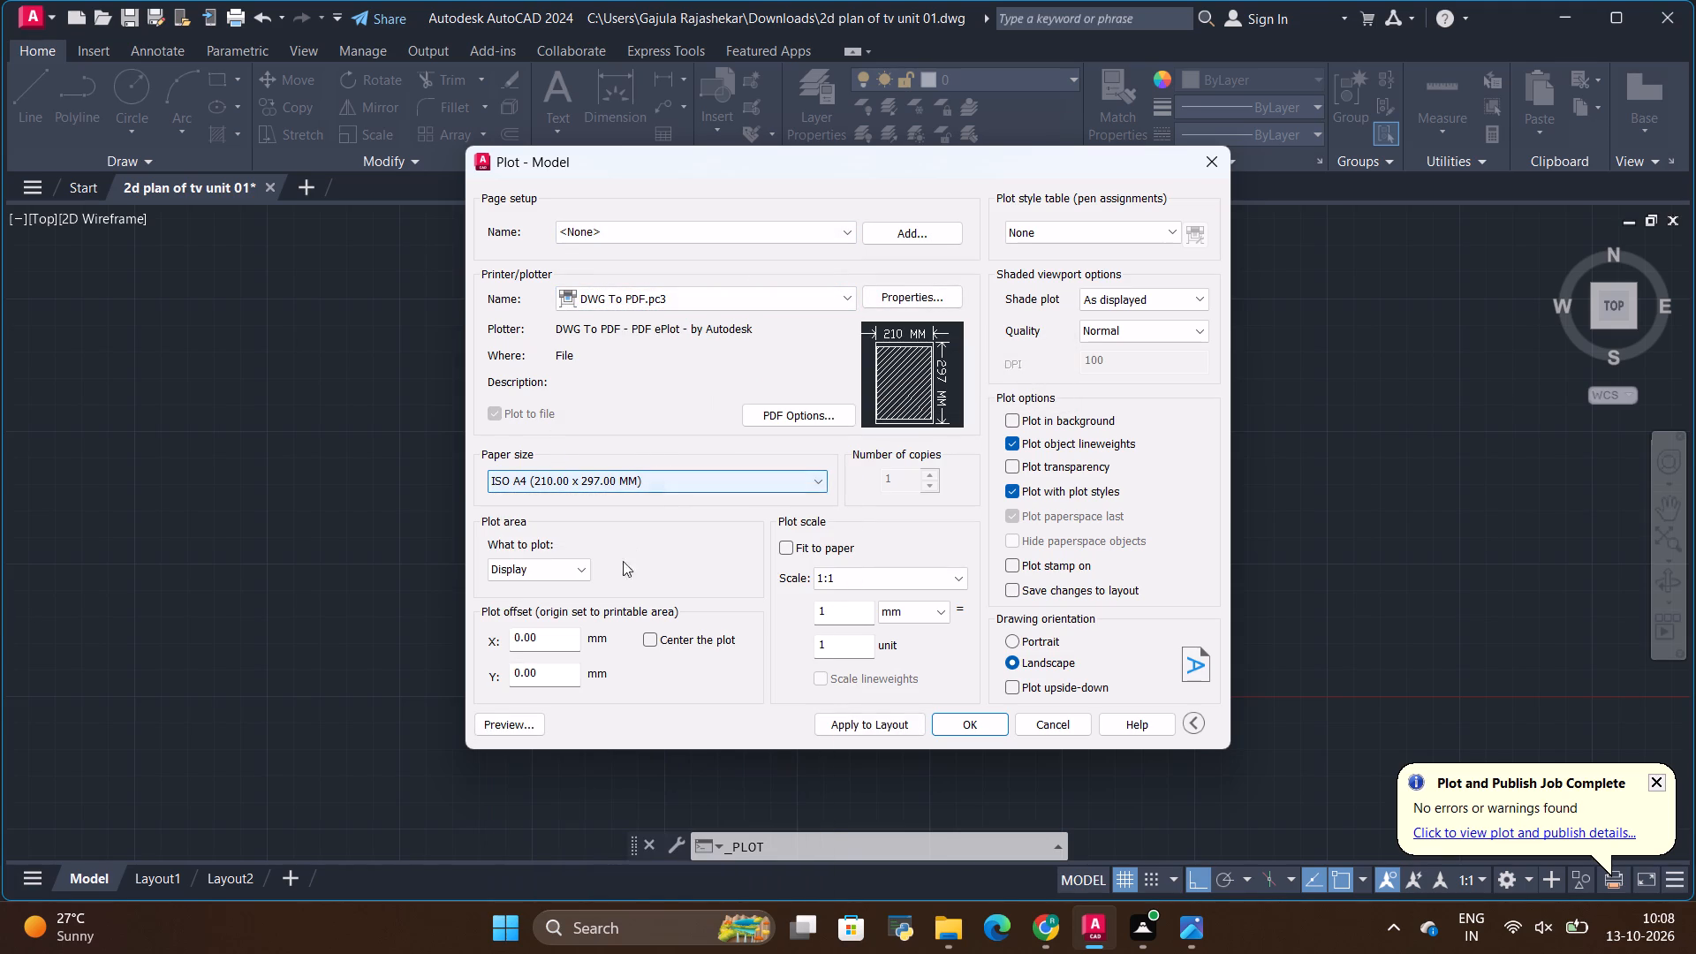
Set the plot area to a window around the whole TV unit with its dimensions, fit it to paper, and apply the settings to the layout.
click(580, 572)
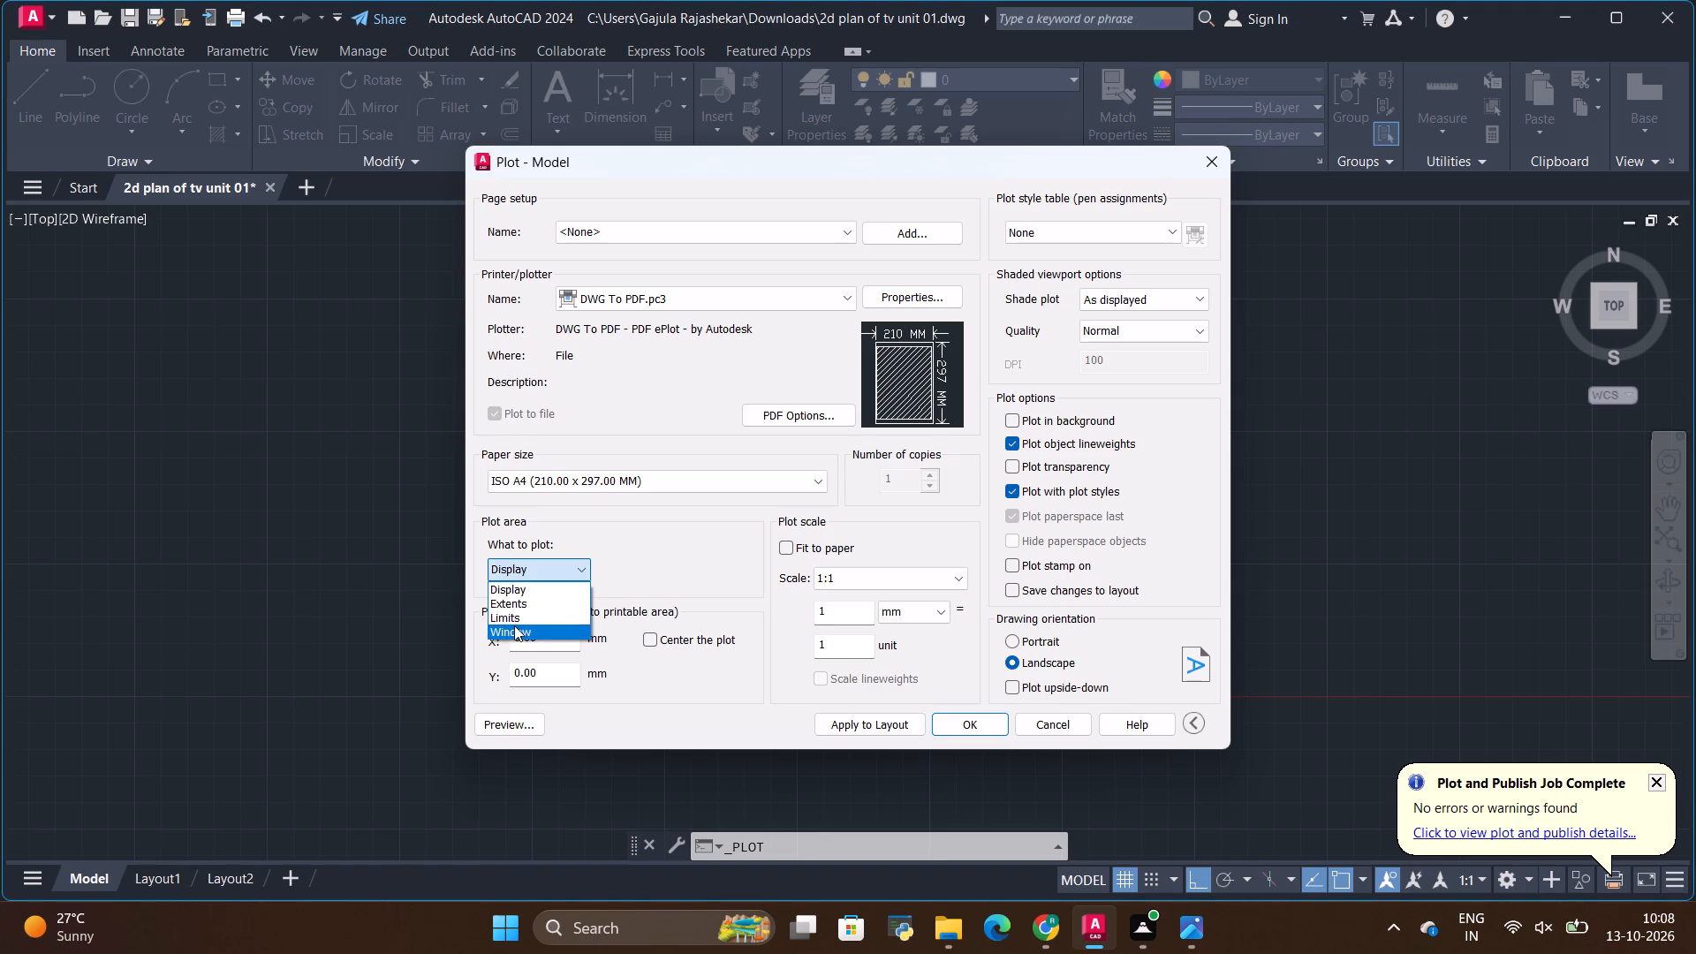
click(513, 626)
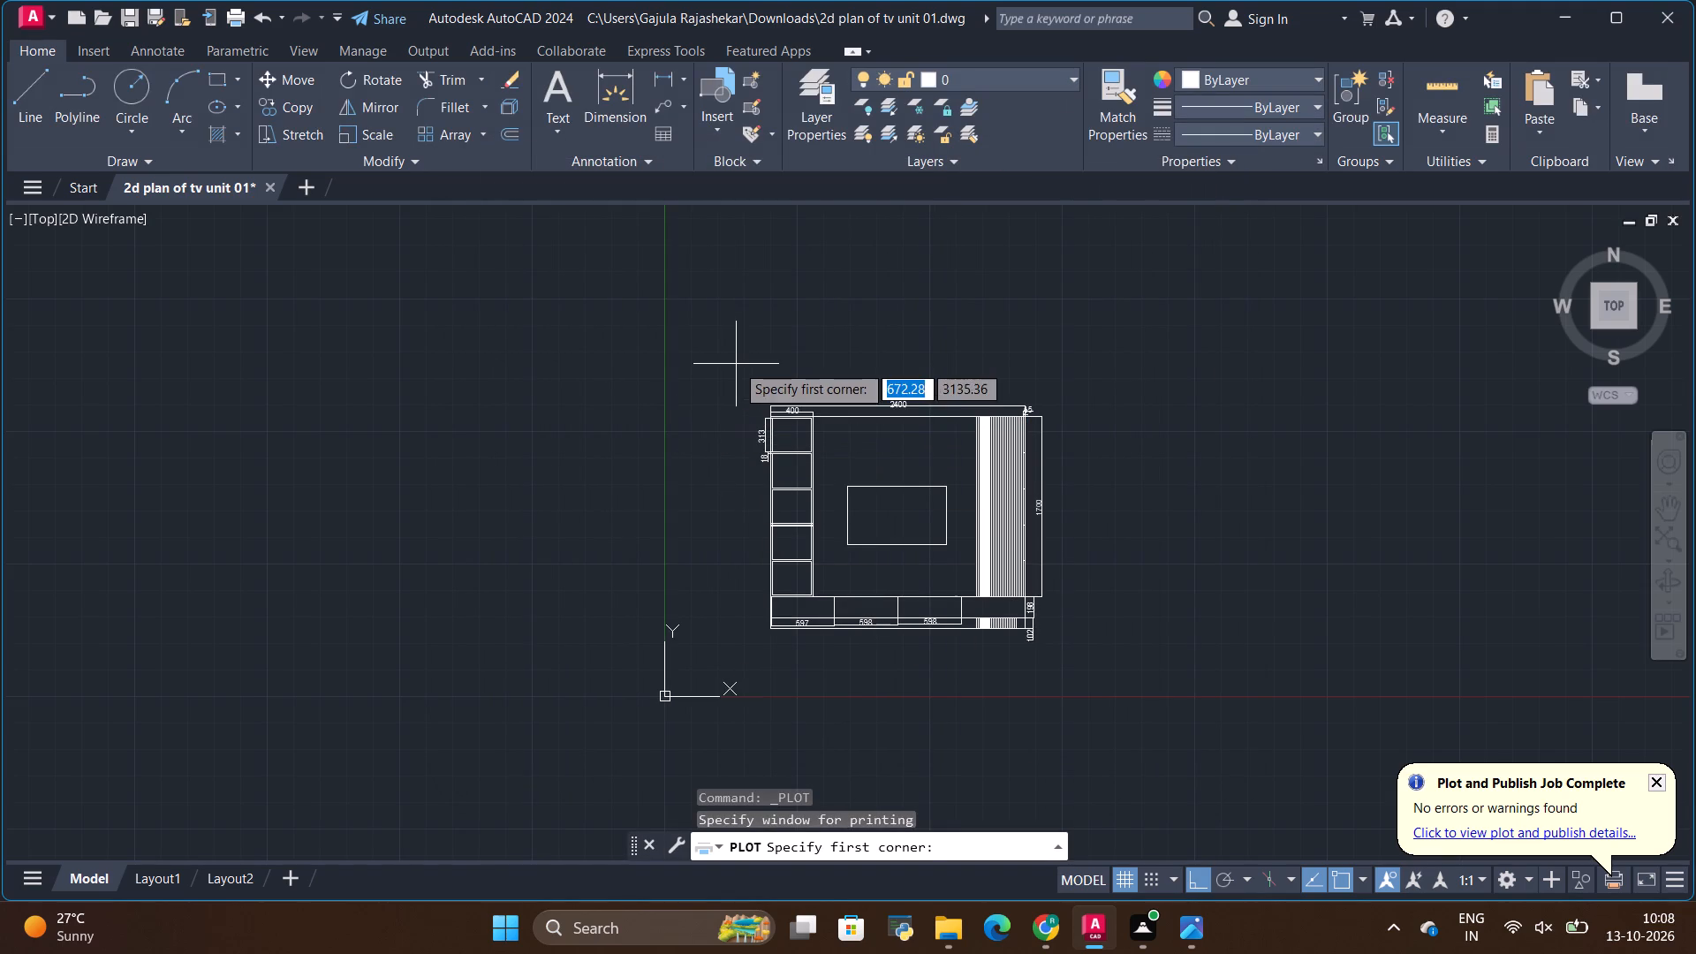
click(736, 364)
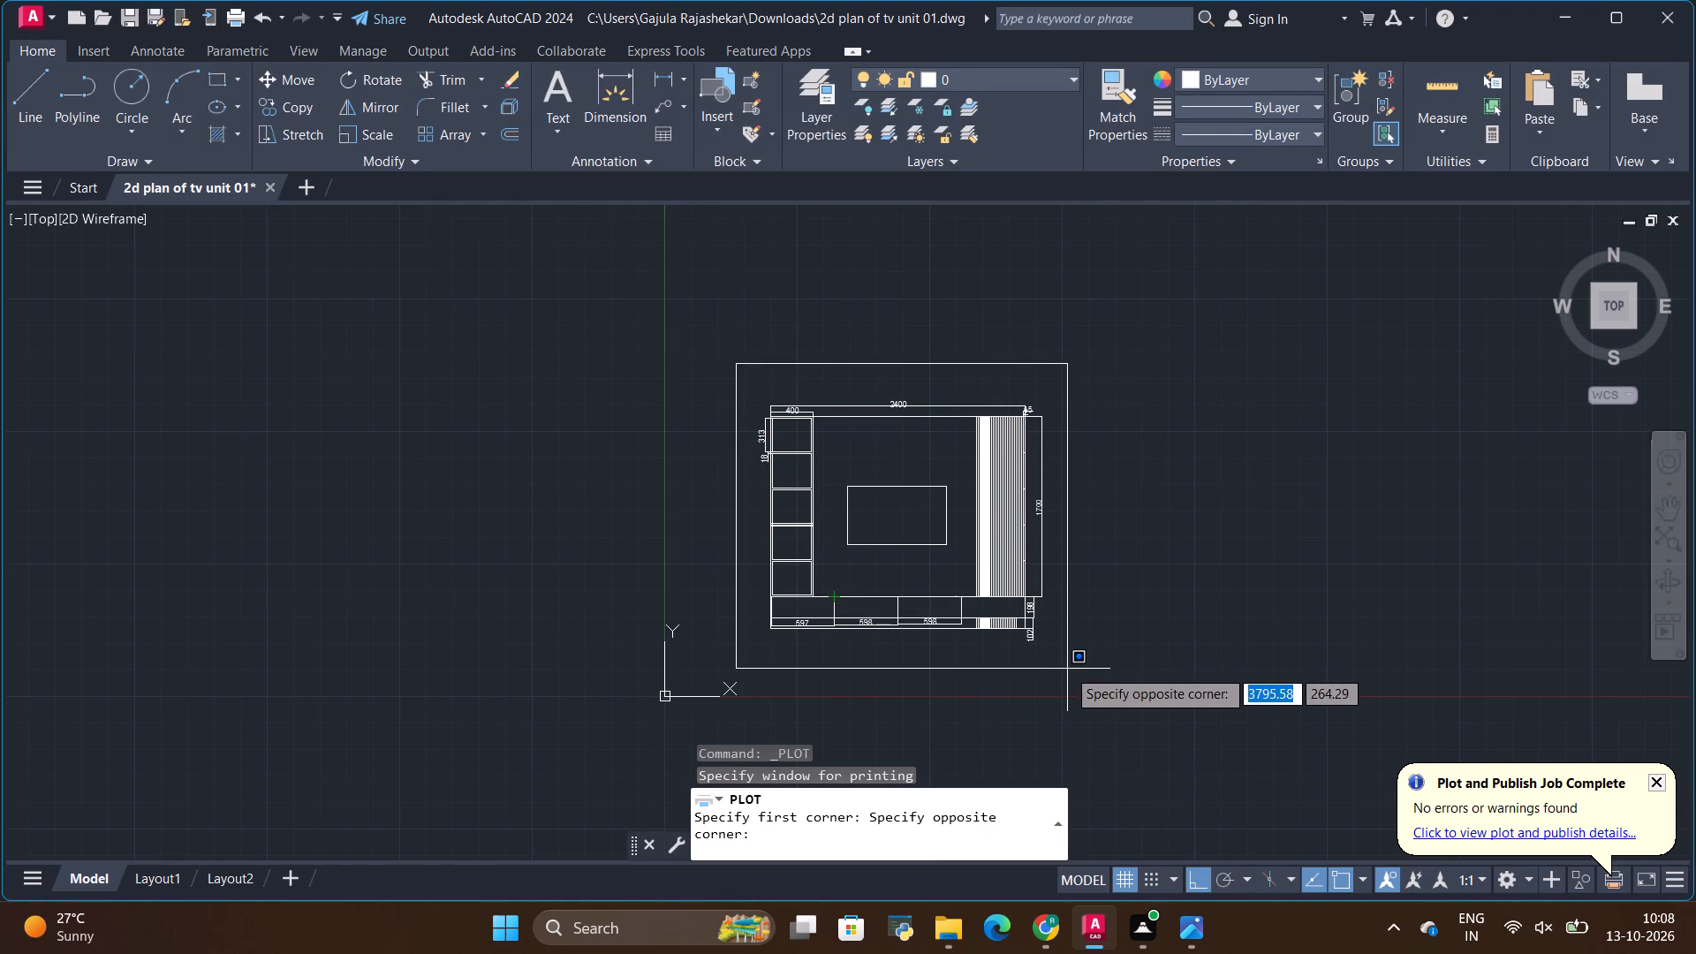
click(1067, 669)
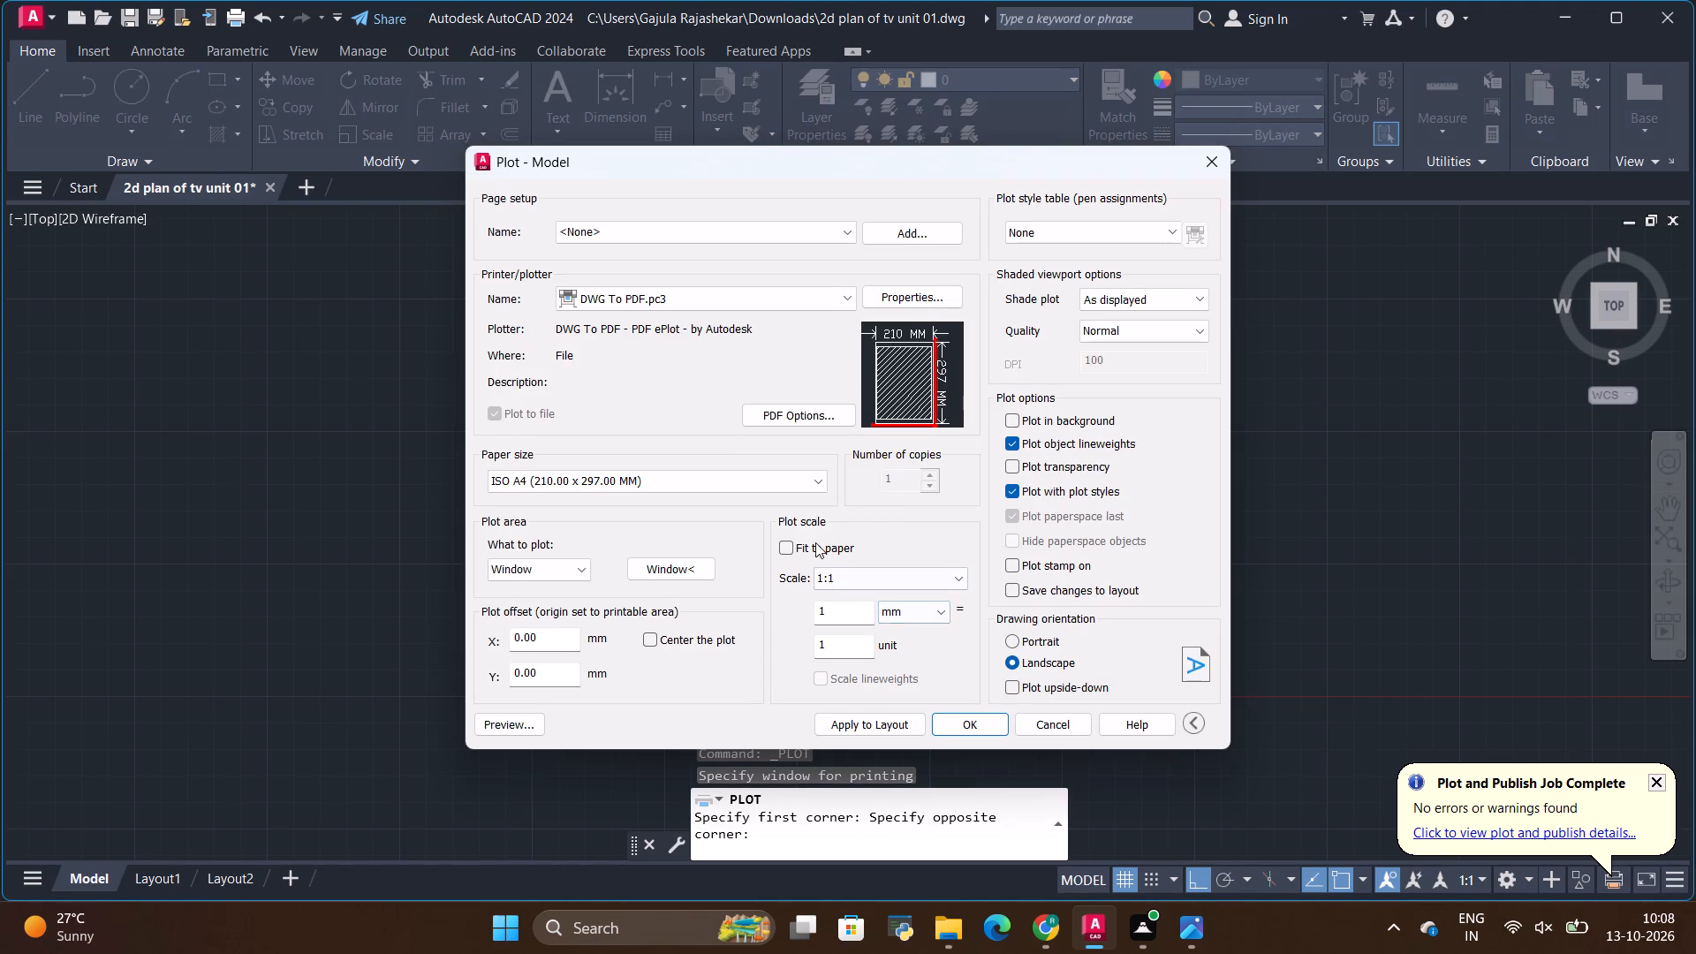
click(791, 549)
click(883, 717)
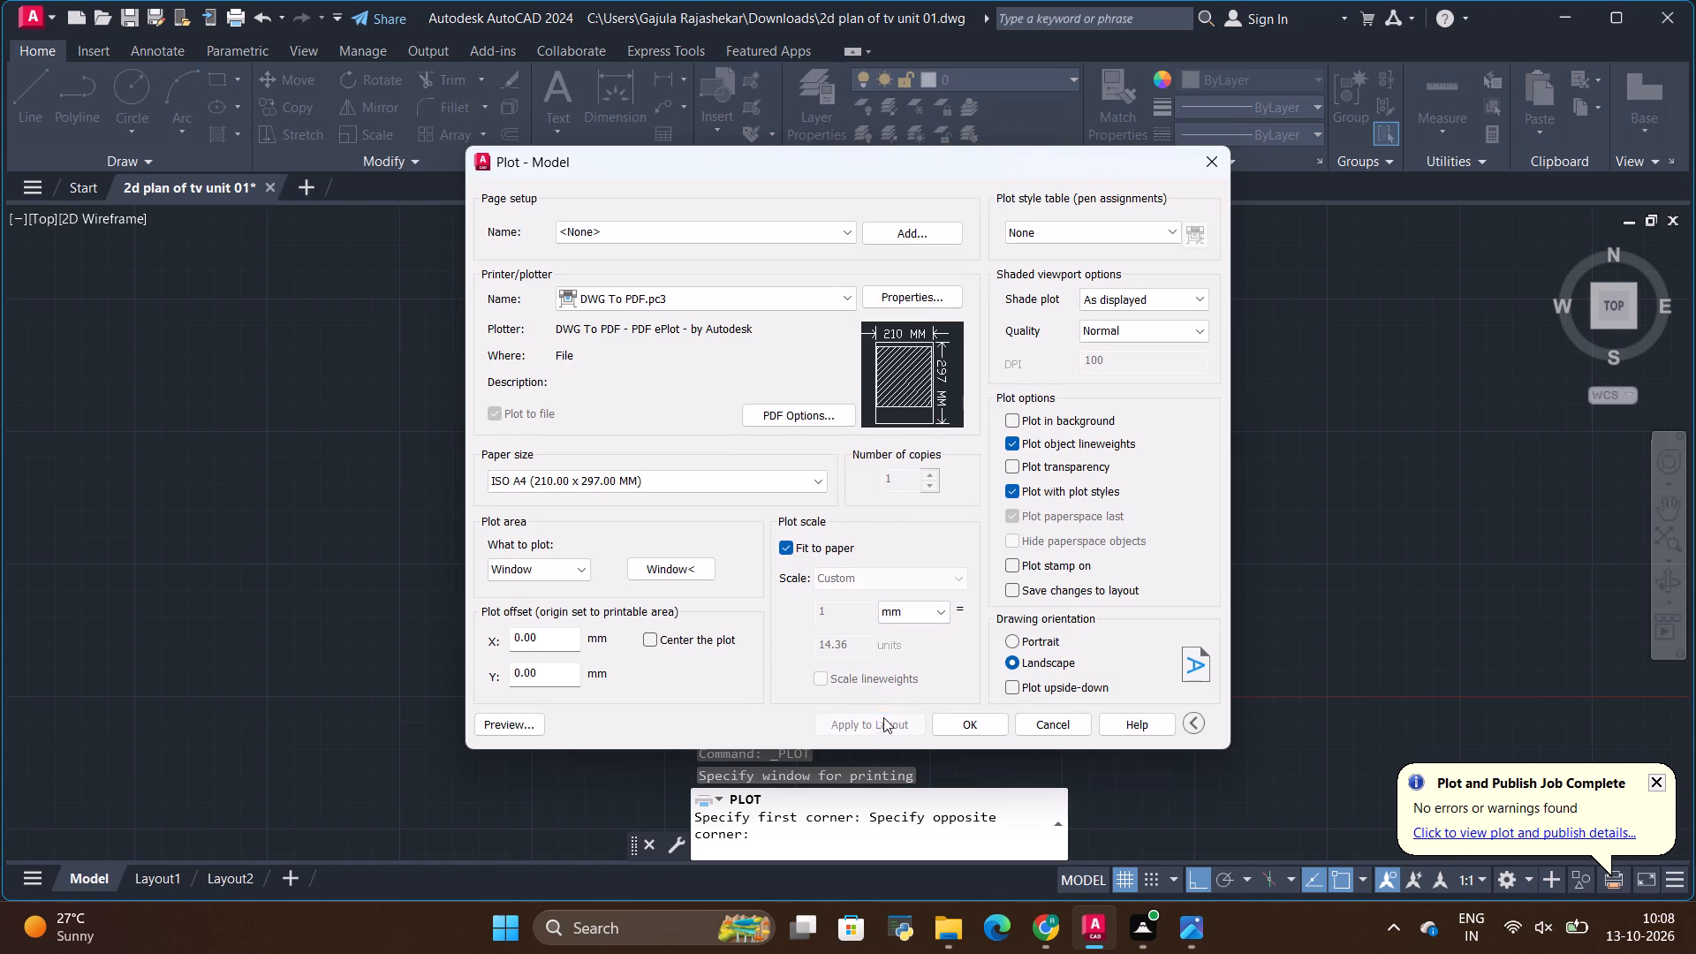
Plot the drawing to the Downloads folder as "2d plan of tv unit 01-Model.pdf".
click(963, 723)
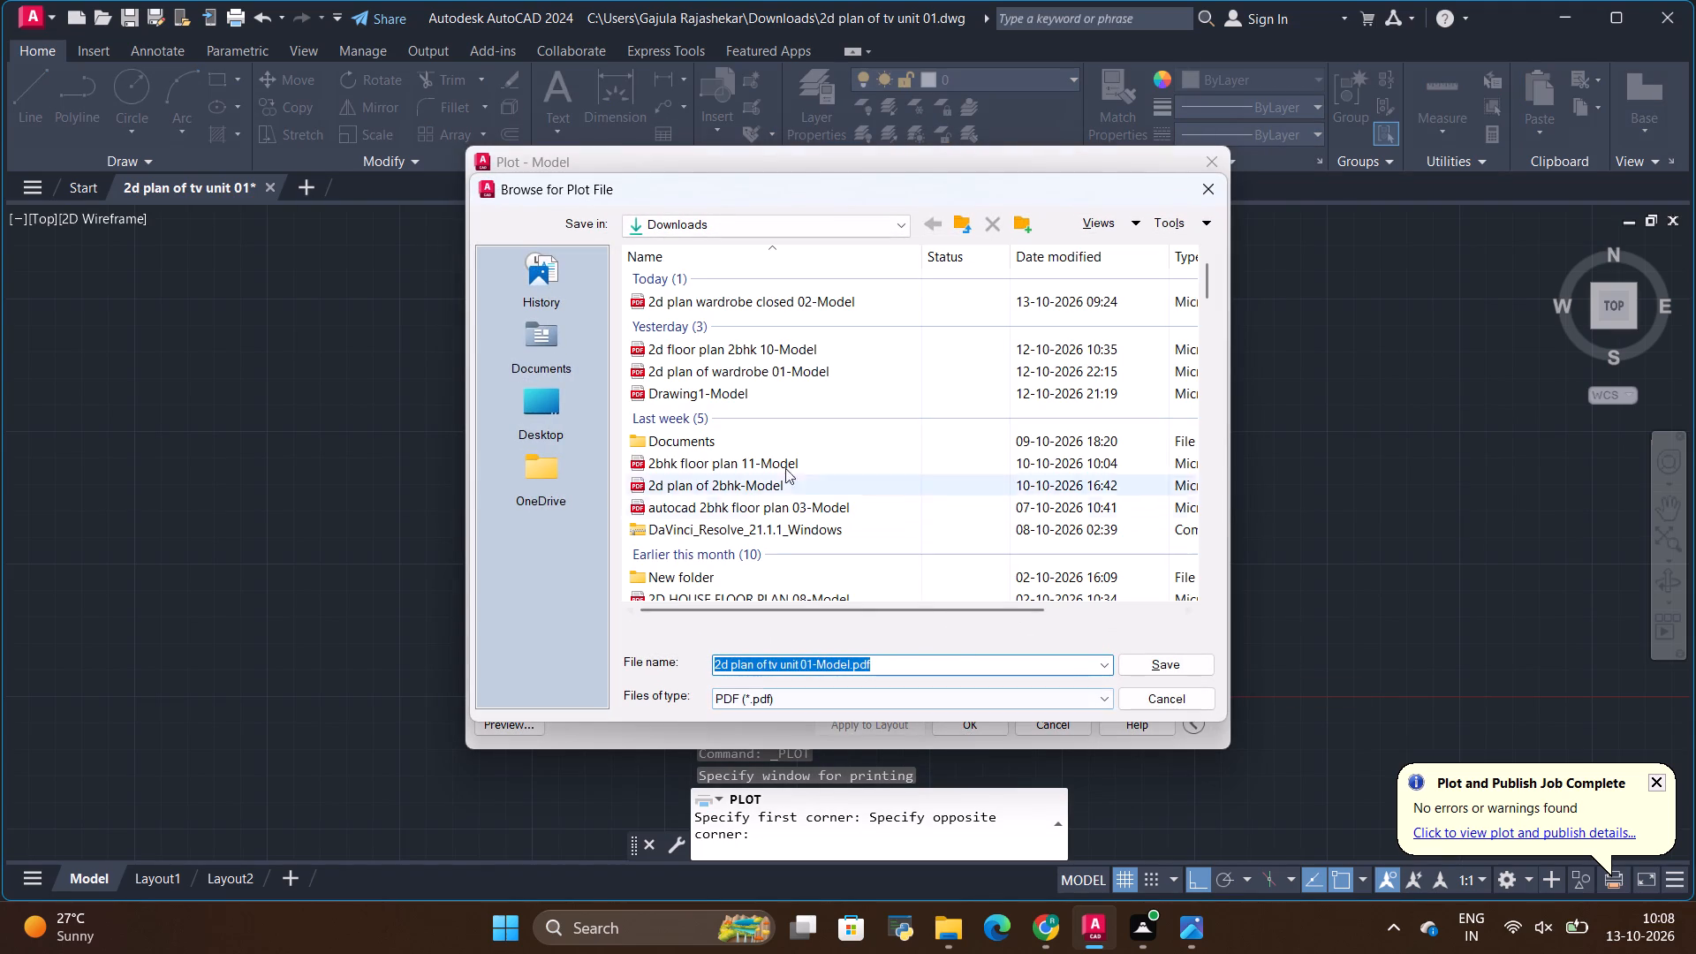
click(1150, 665)
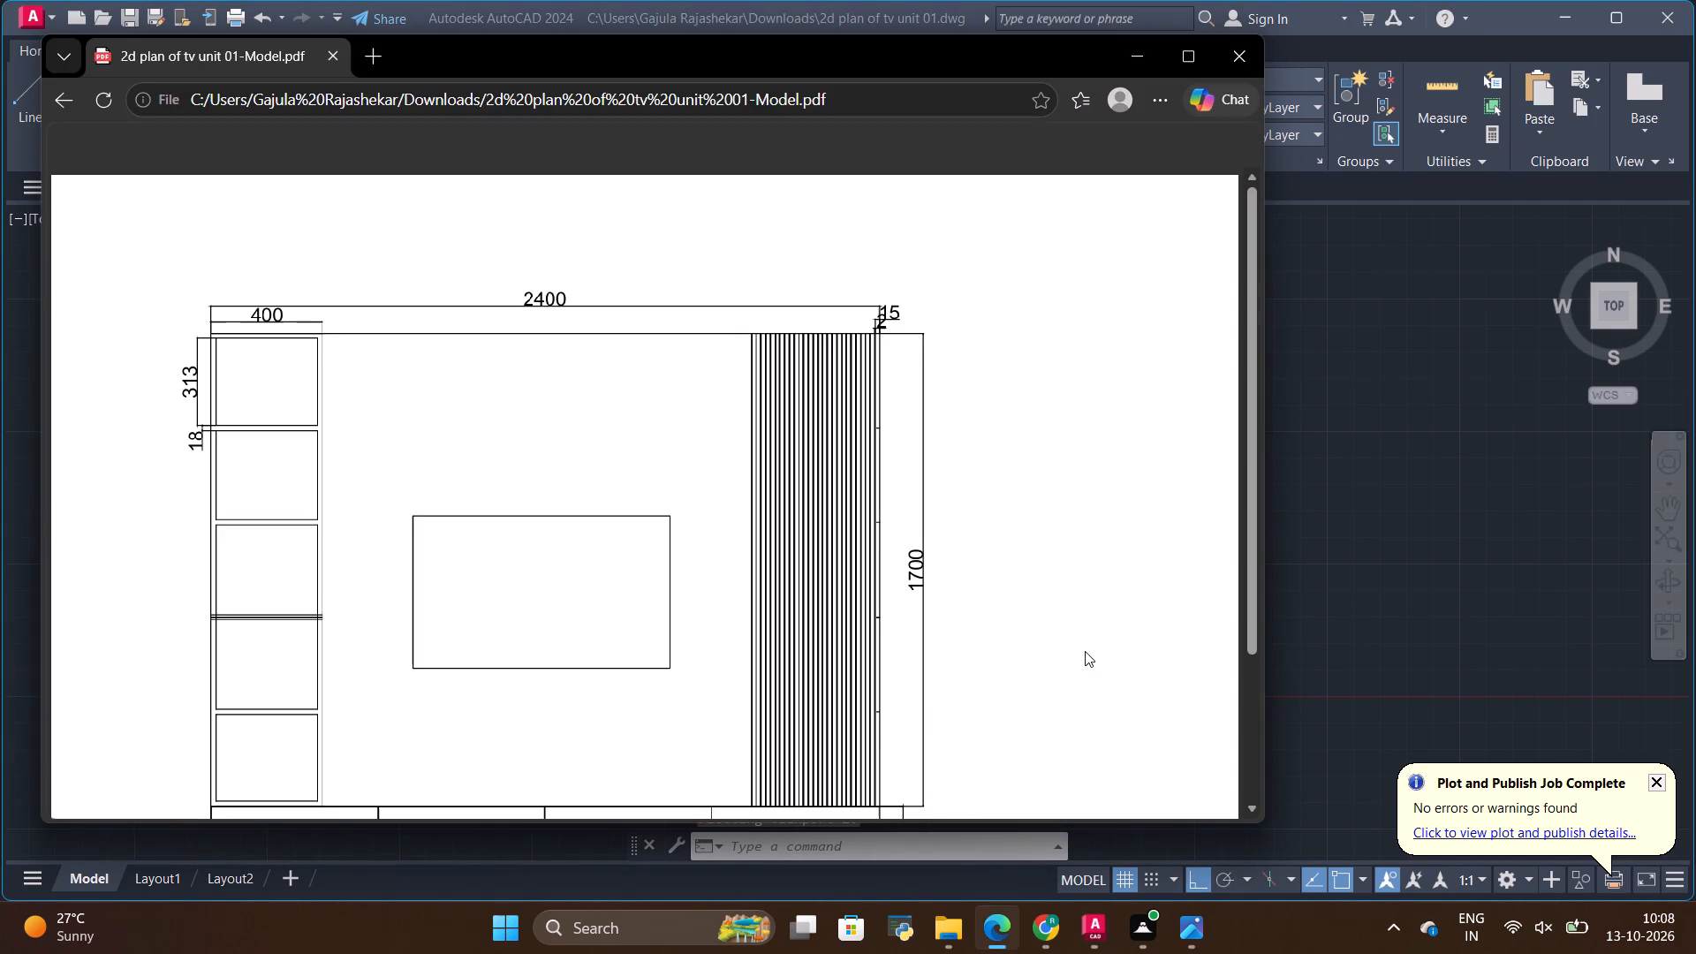
Review the plotted PDF of the TV unit from top to base for its geometry and dimensions, and close it.
scroll(873, 645, down, 3)
scroll(791, 540, up, 3)
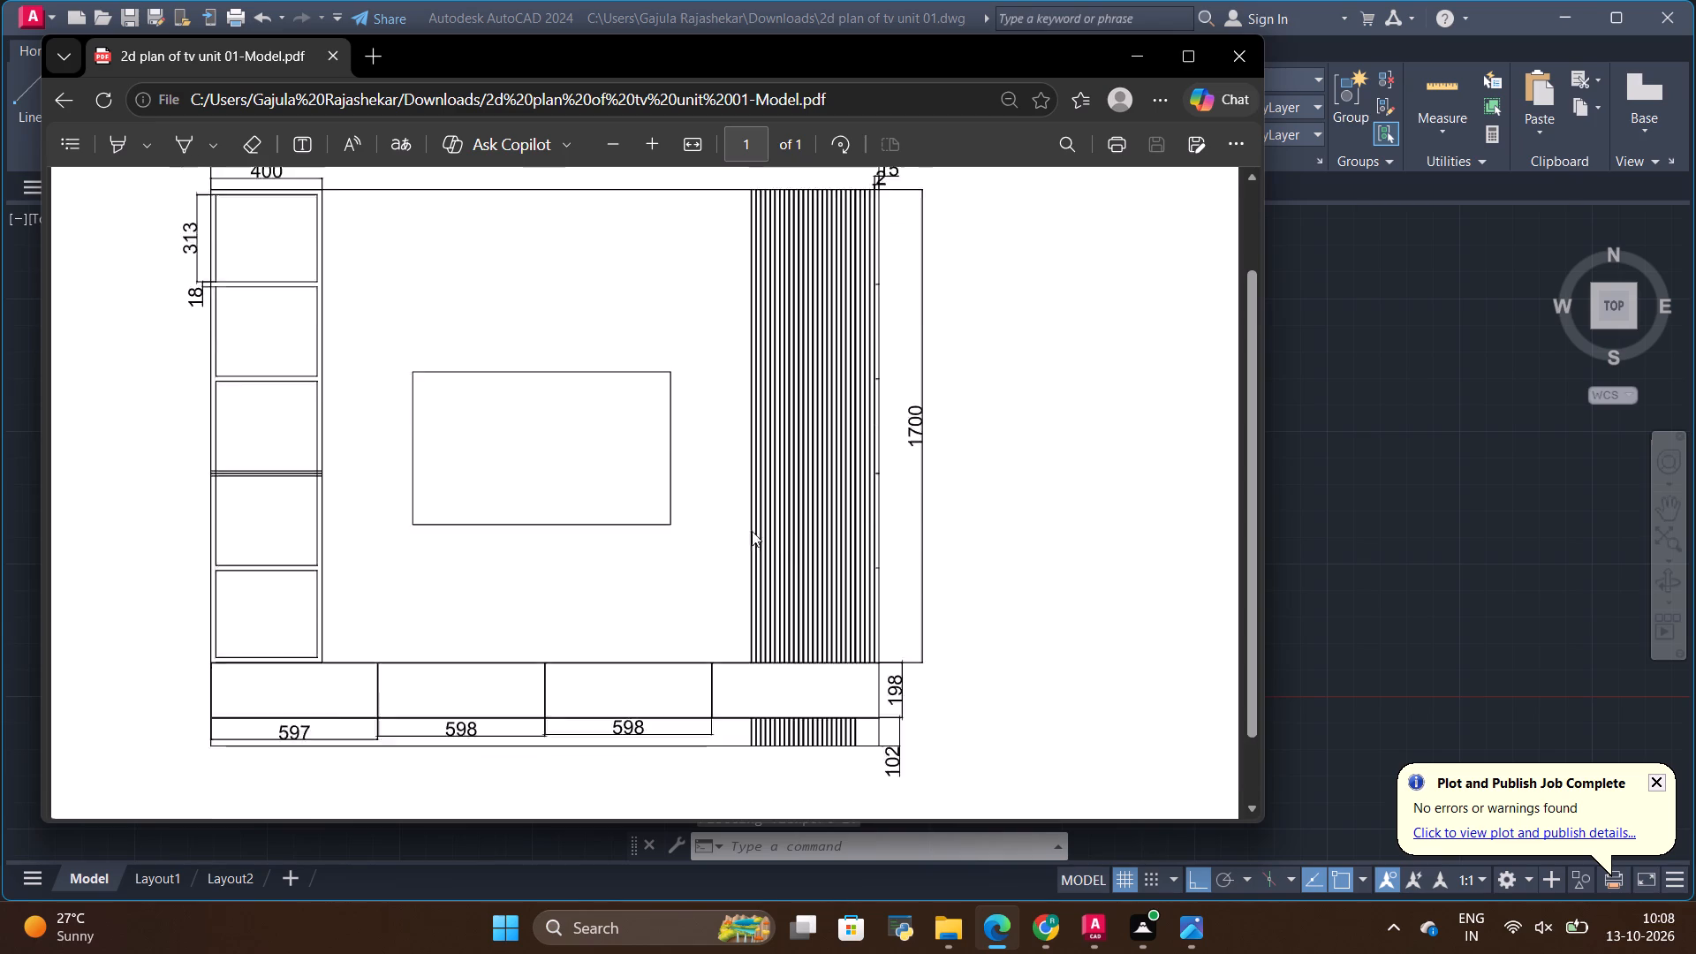
scroll(529, 210, down, 4)
scroll(623, 231, up, 1)
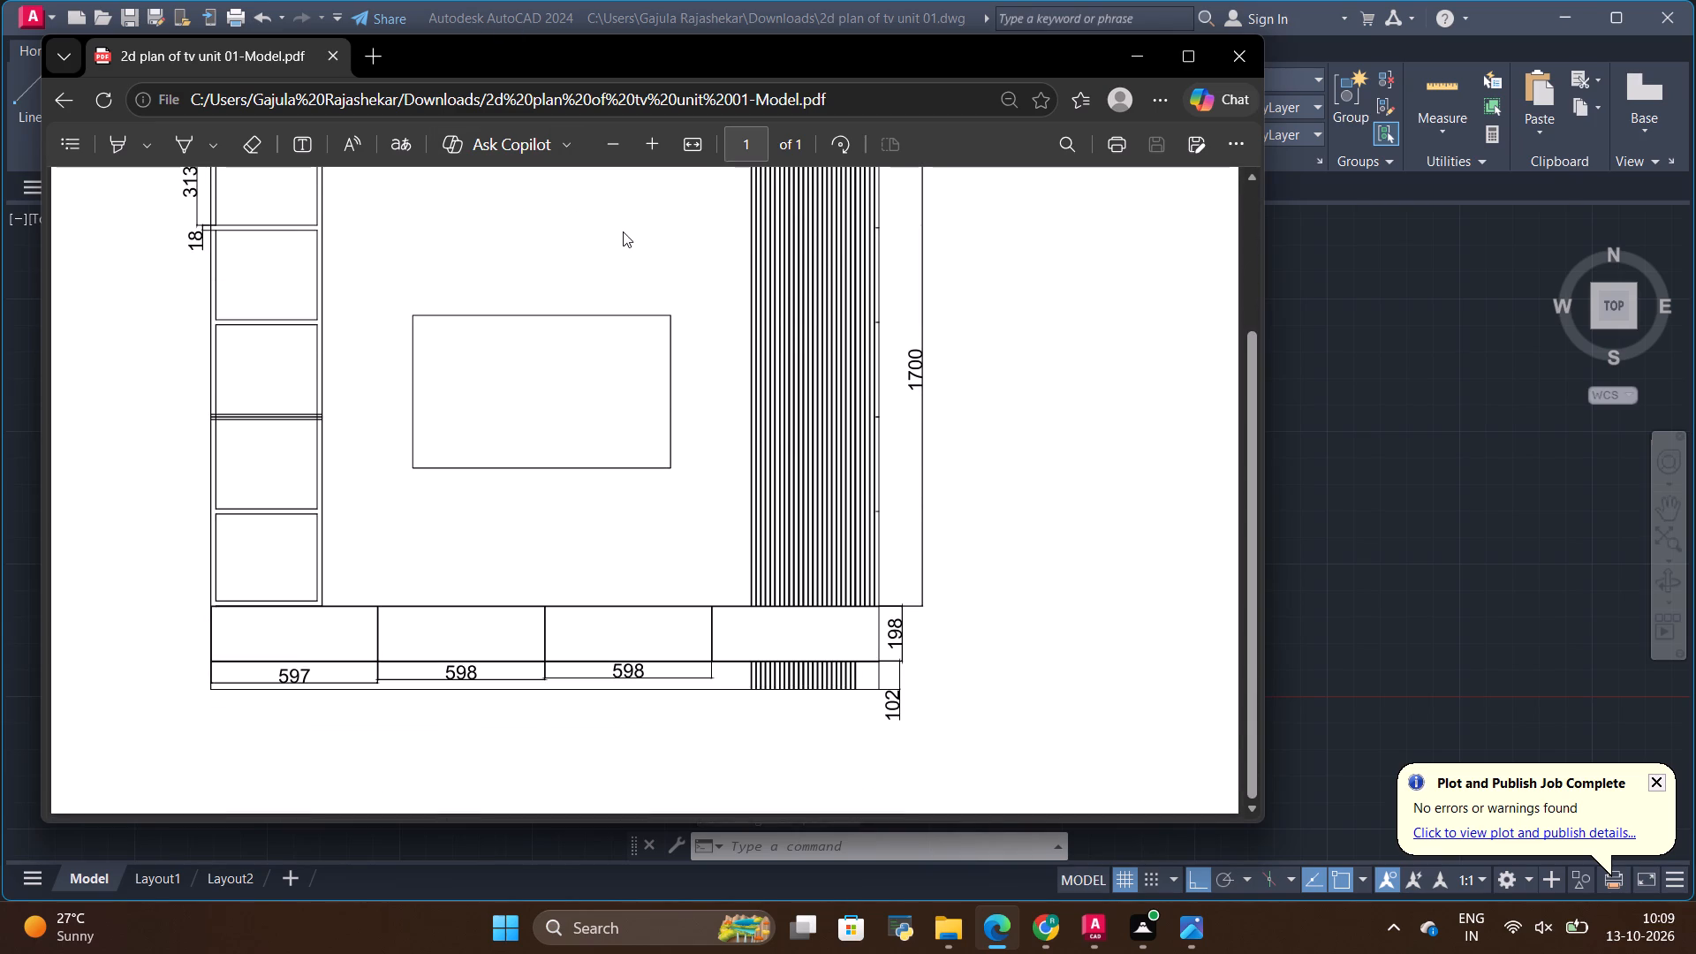
scroll(623, 231, up, 2)
scroll(636, 231, down, 4)
click(1234, 62)
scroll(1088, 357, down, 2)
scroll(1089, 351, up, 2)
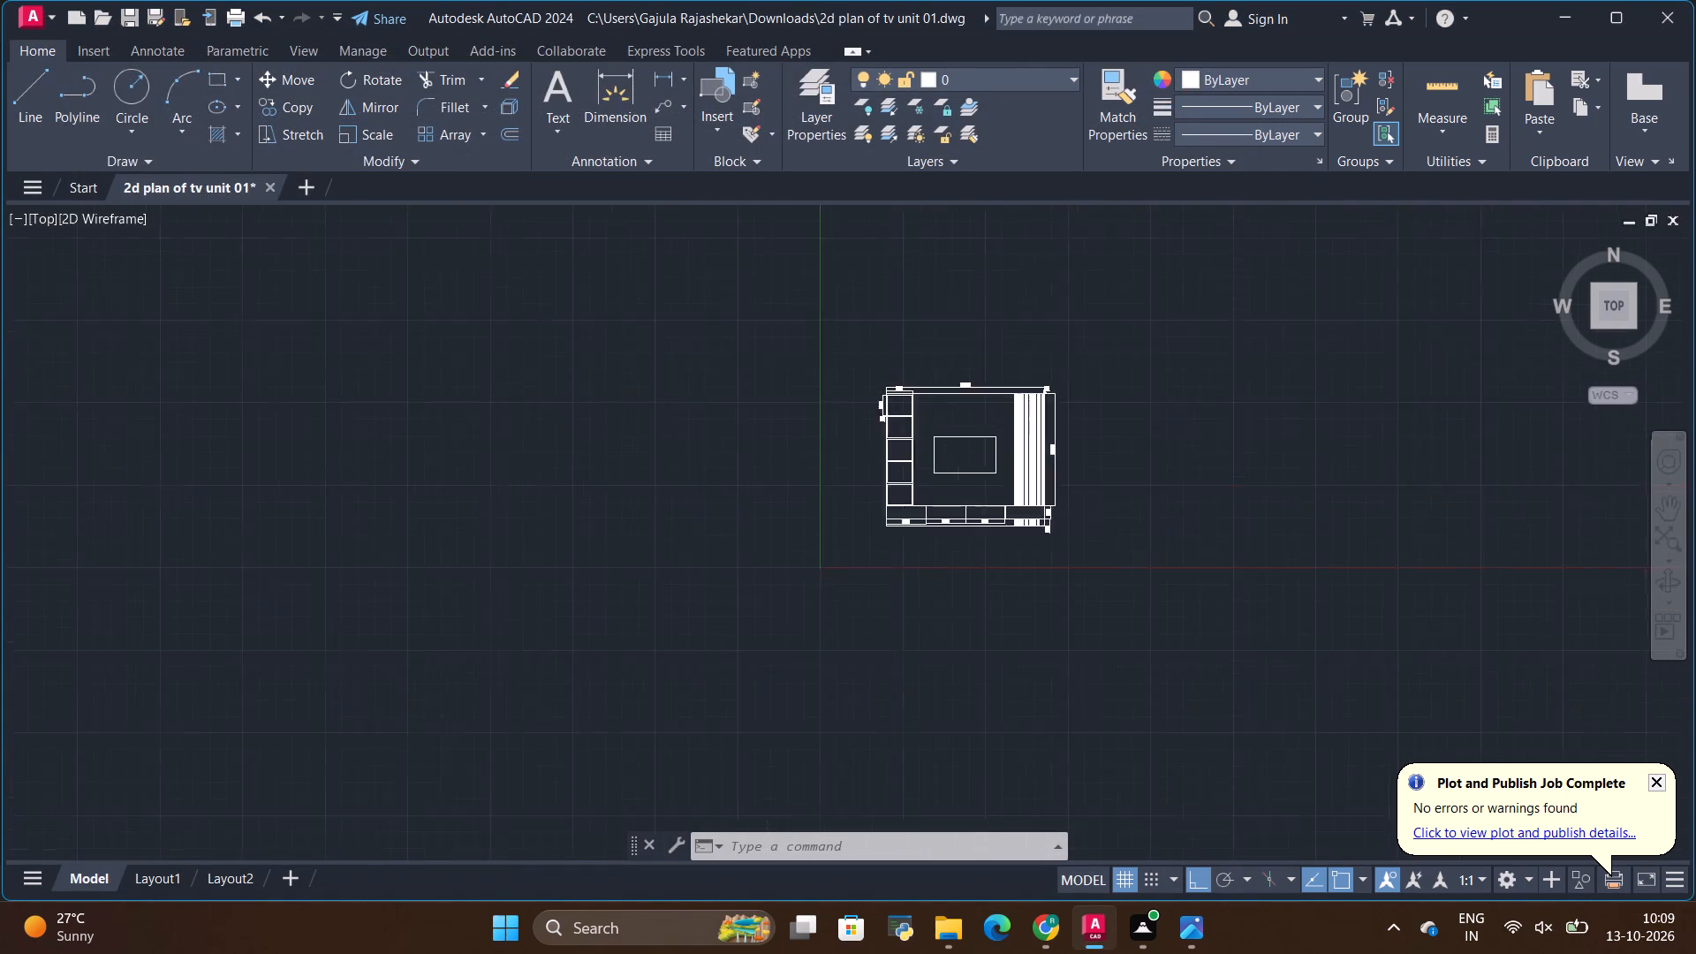
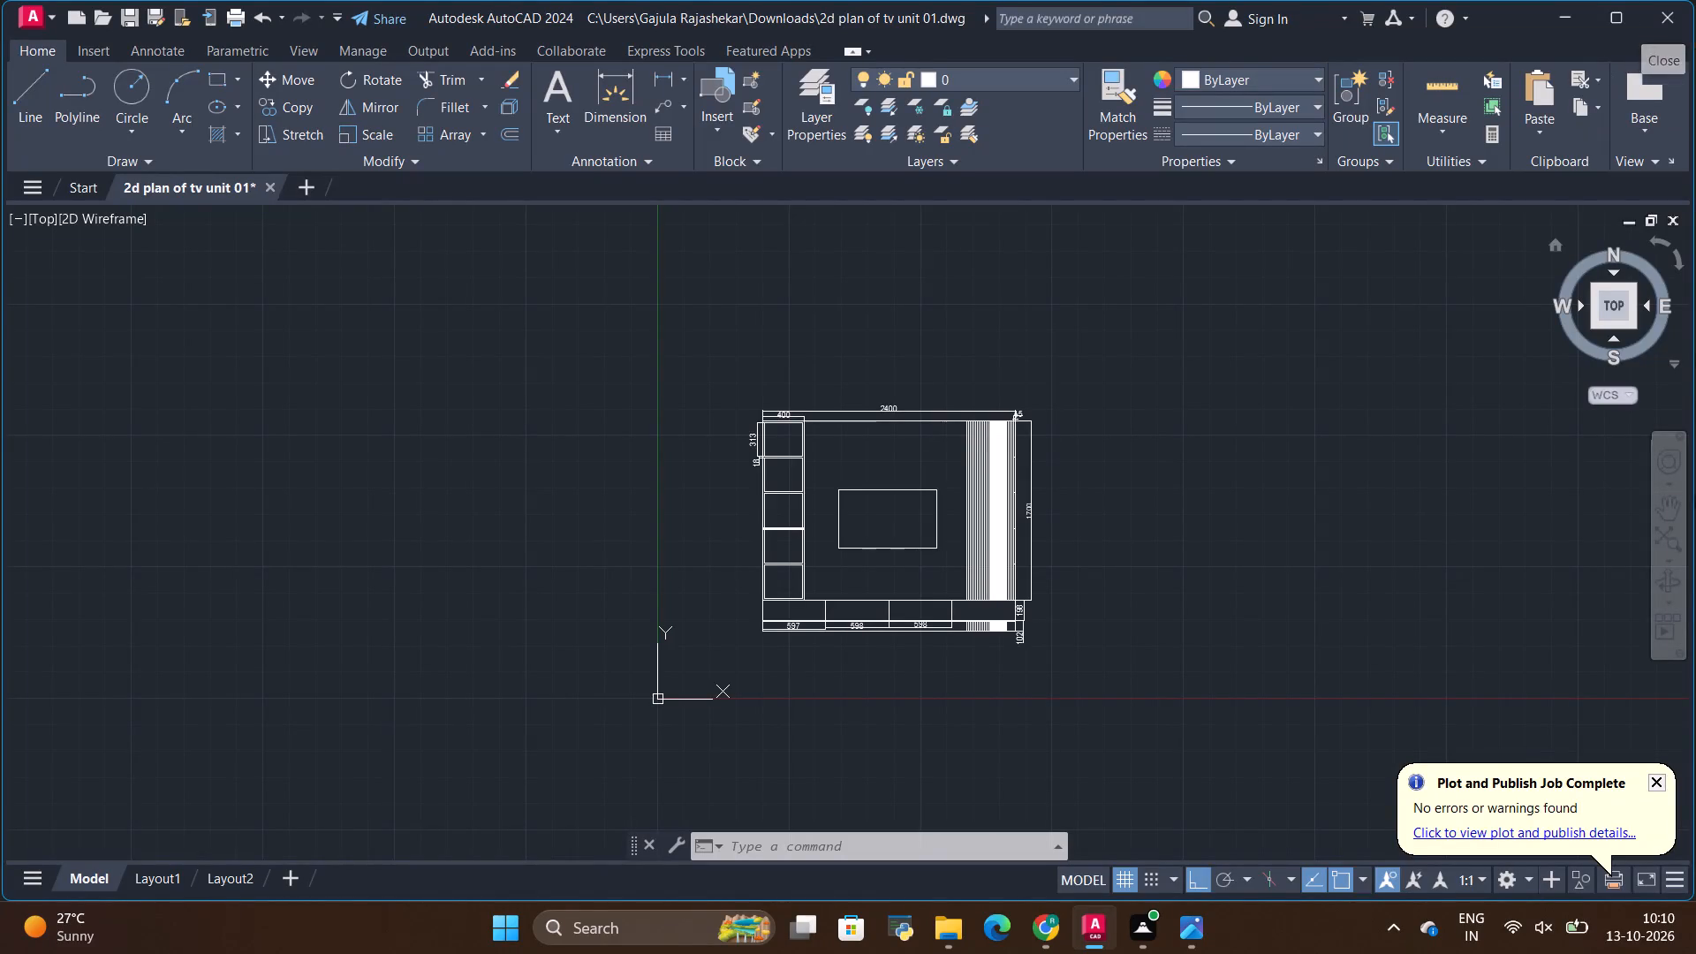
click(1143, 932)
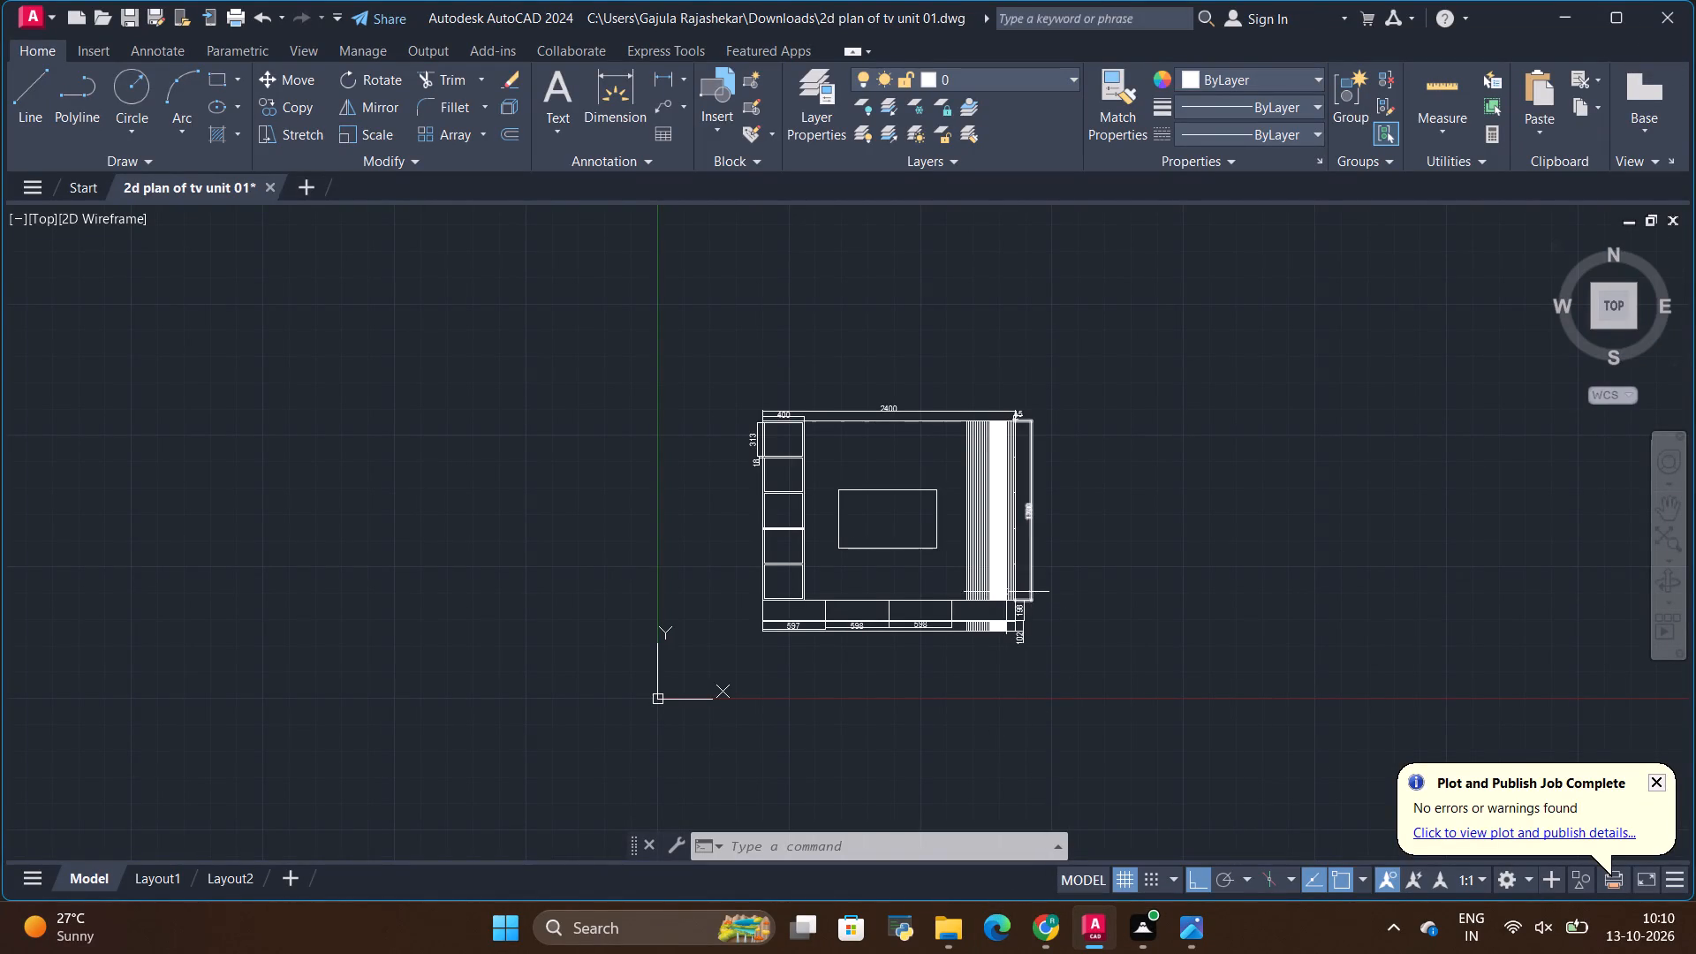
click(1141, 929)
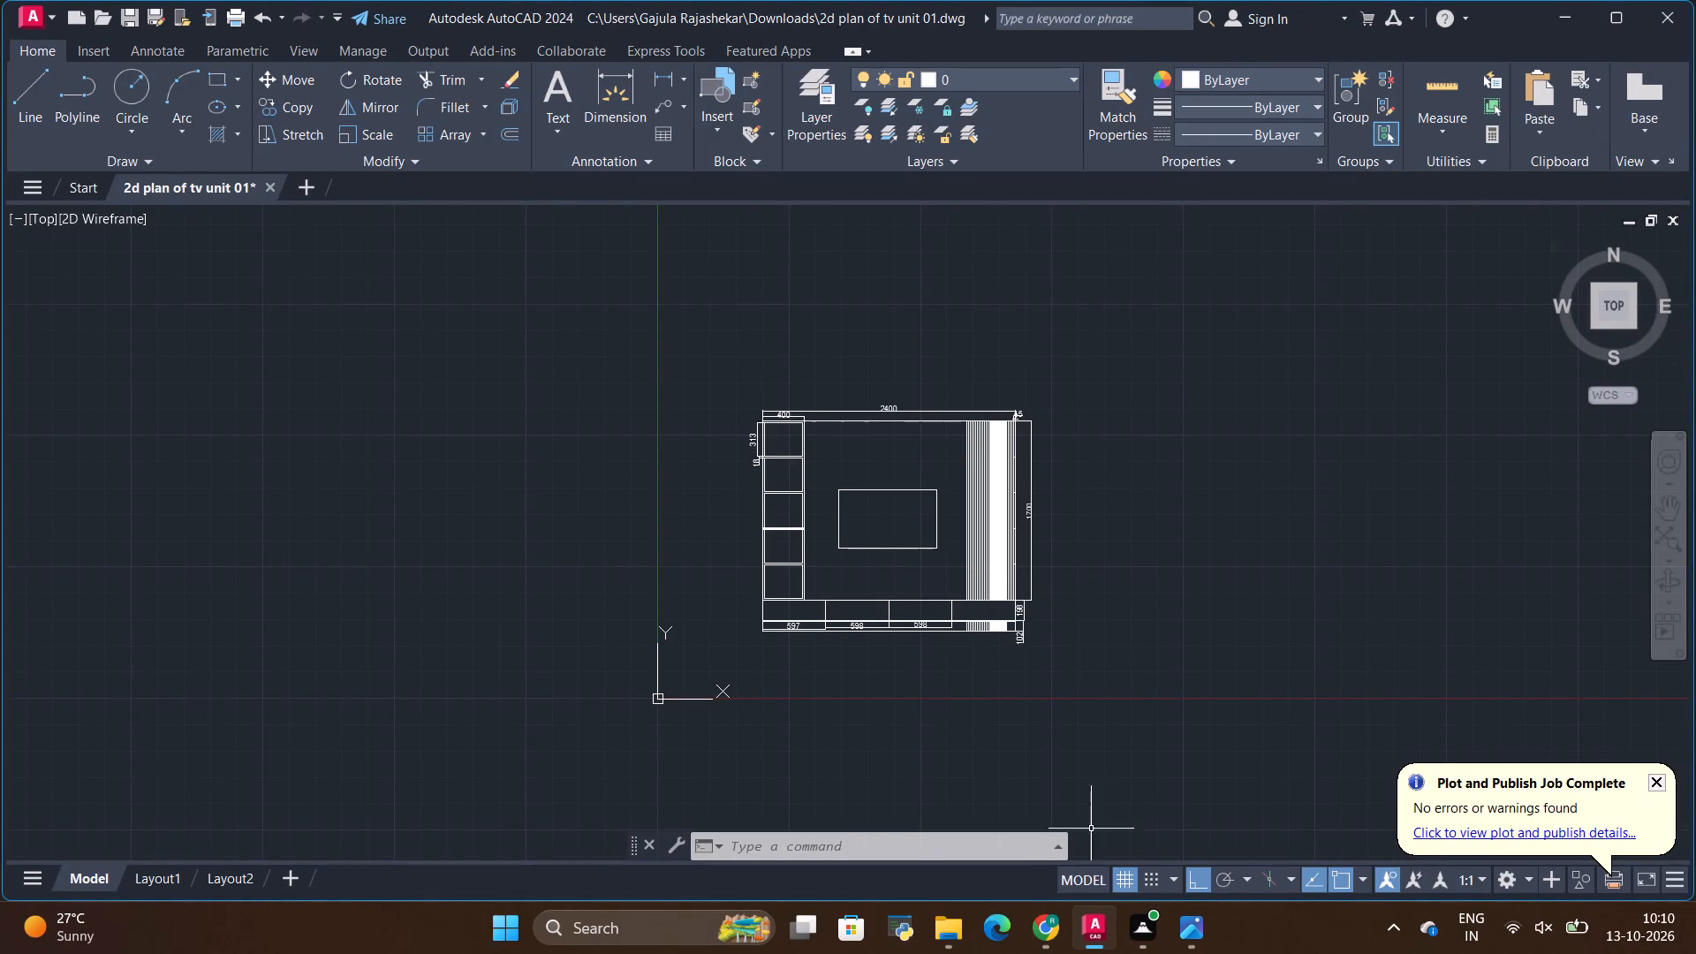